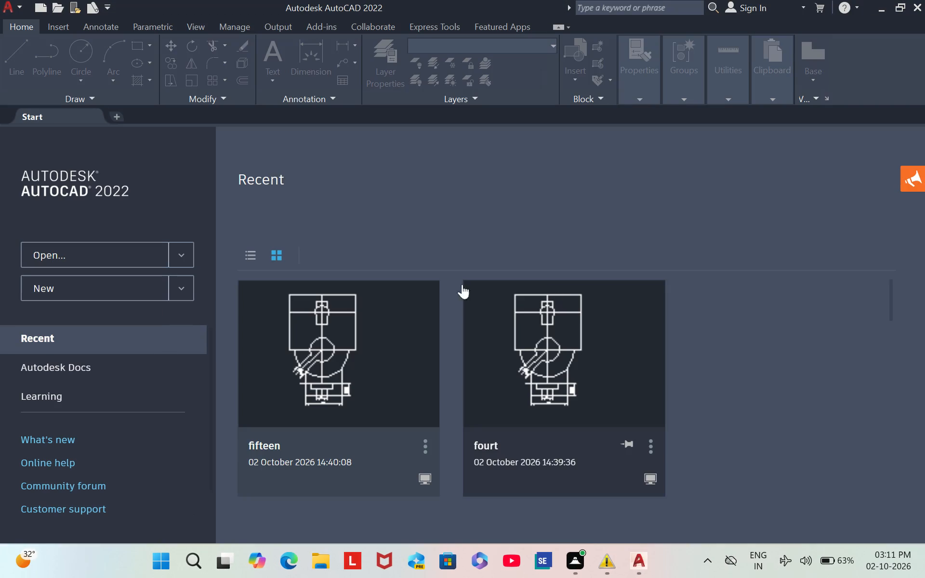
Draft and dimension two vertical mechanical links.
Create a new blank drawing.
double_click(121, 291)
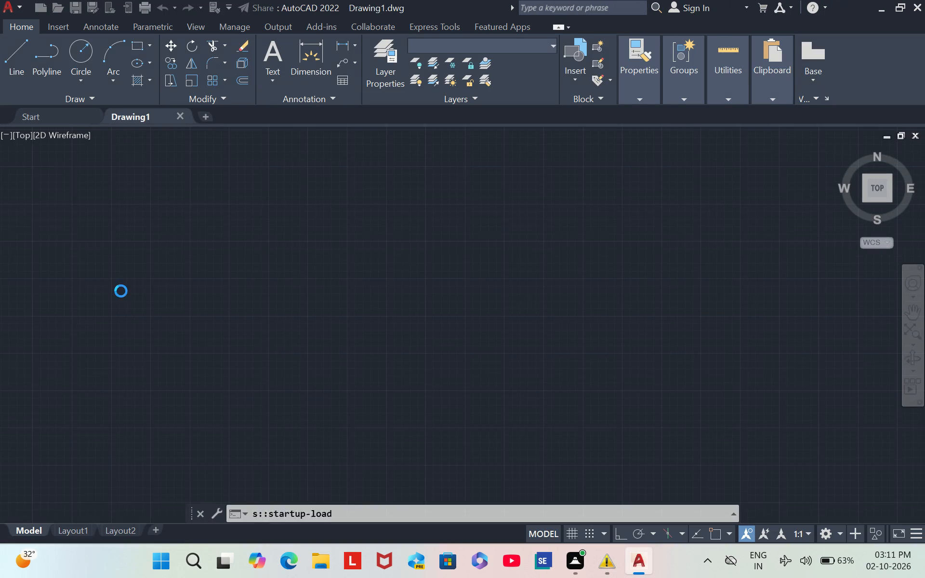
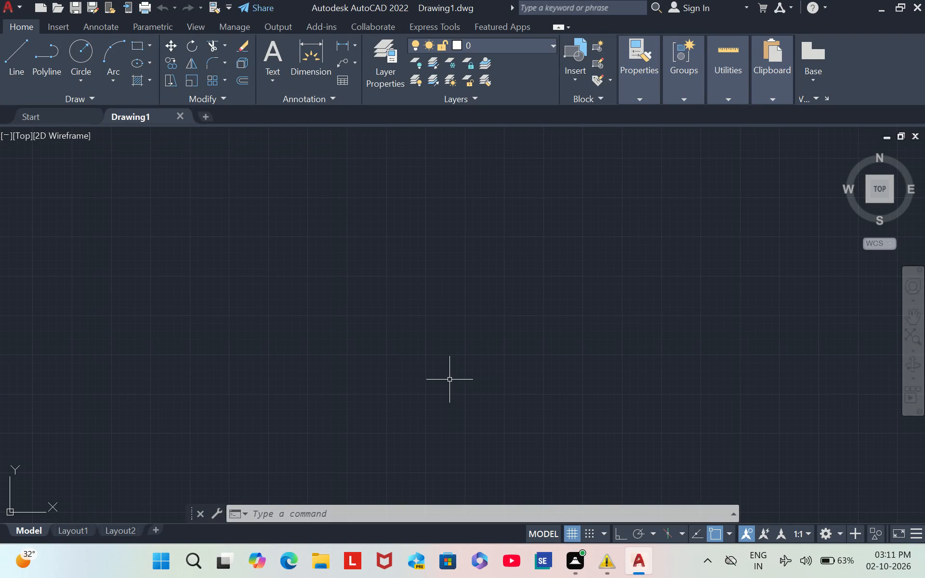
Draw a vertical line about 823 units long in the empty drawing with Ortho mode turned on.
key("l")
key("Return")
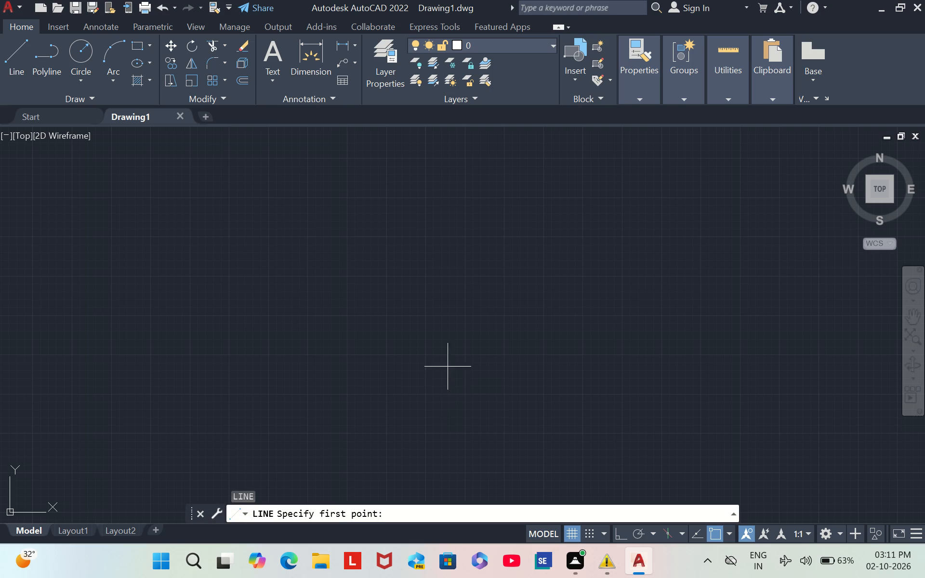
left_click(448, 231)
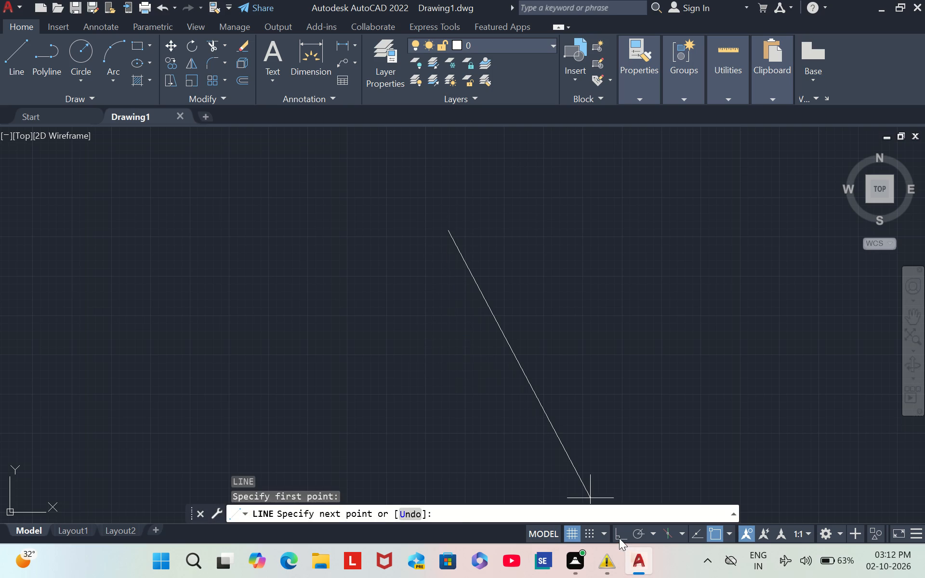
left_click_drag(619, 538, 466, 352)
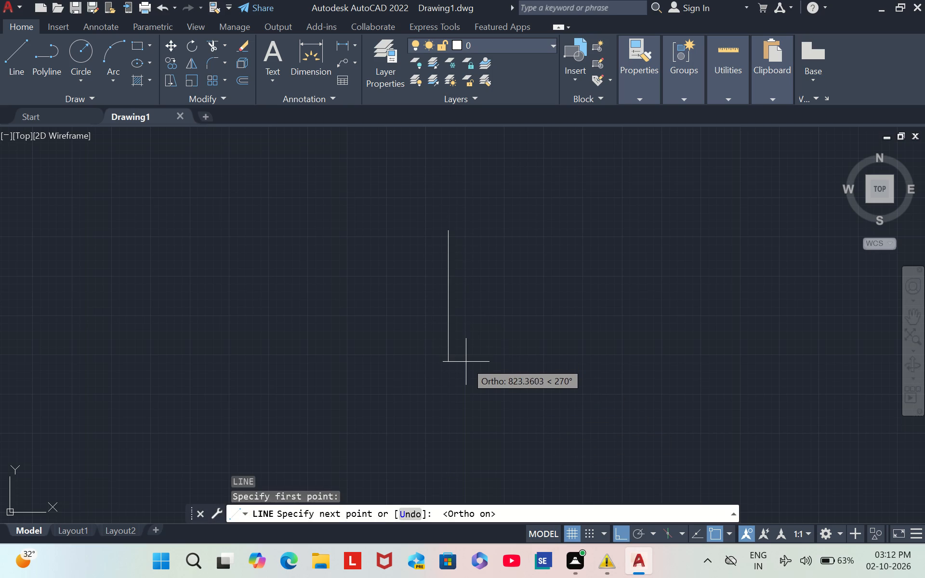
left_click(466, 361)
key("Escape")
key("Escape")
scroll(489, 282, "up", 2, "ctrl")
scroll(489, 282, "down", 1, "ctrl")
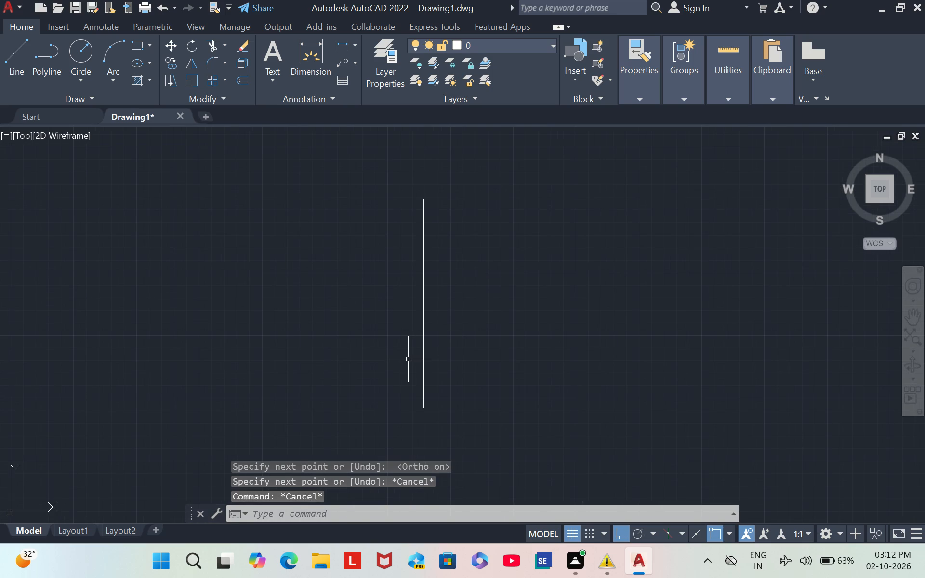
Delete the vertical line.
scroll(408, 359, "up", 1, "ctrl")
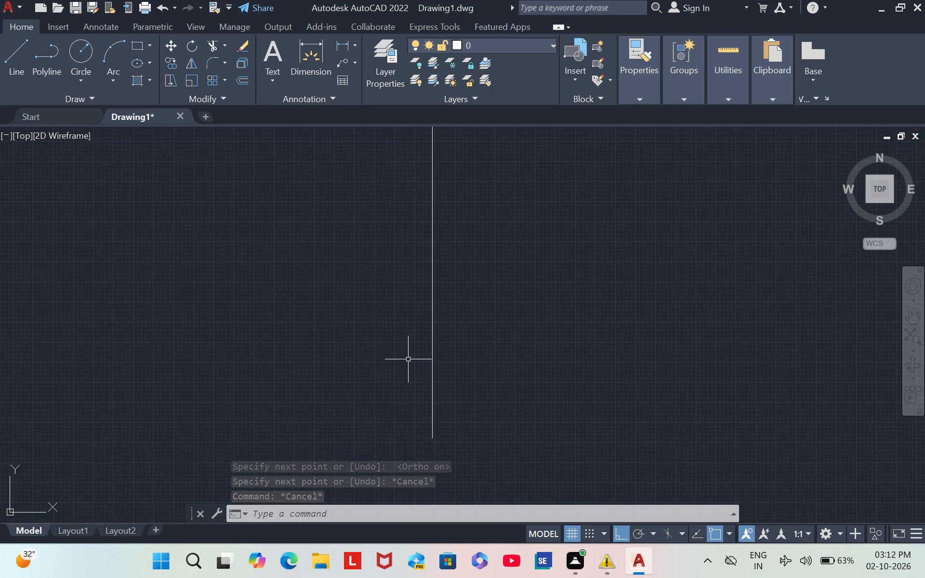
left_click(433, 327)
key("Delete")
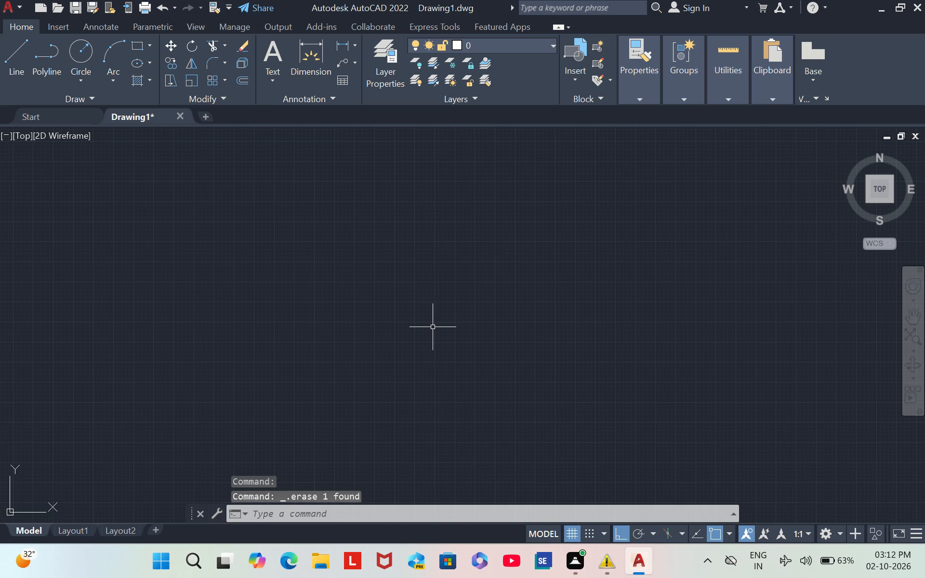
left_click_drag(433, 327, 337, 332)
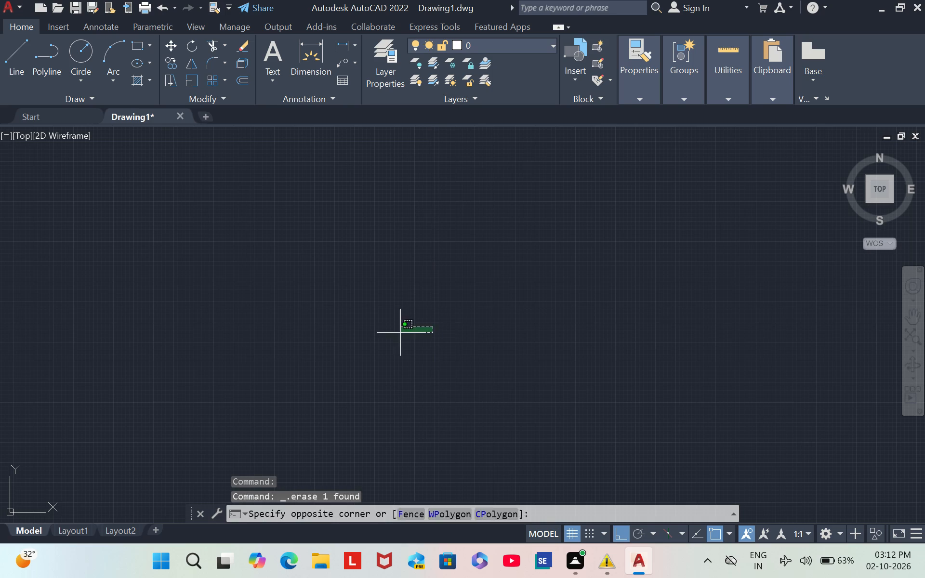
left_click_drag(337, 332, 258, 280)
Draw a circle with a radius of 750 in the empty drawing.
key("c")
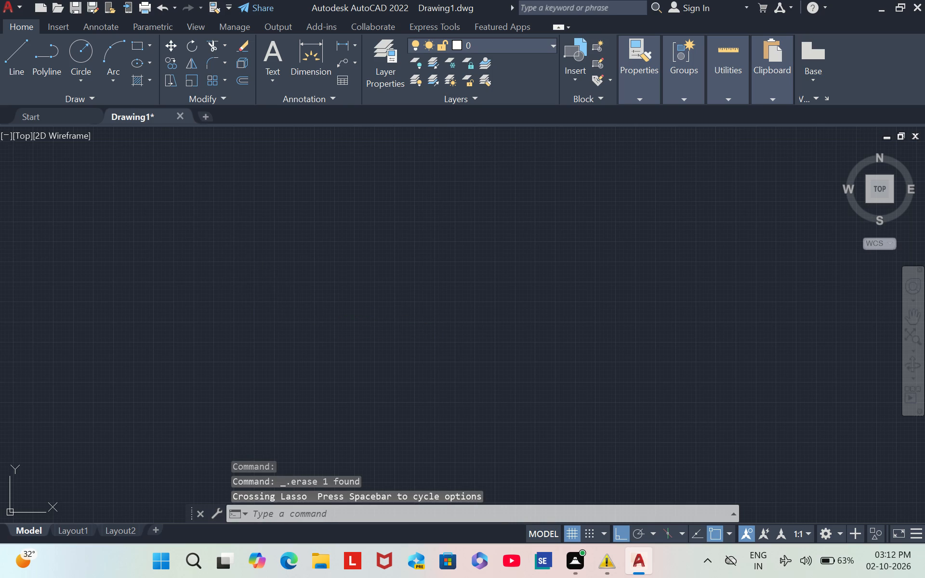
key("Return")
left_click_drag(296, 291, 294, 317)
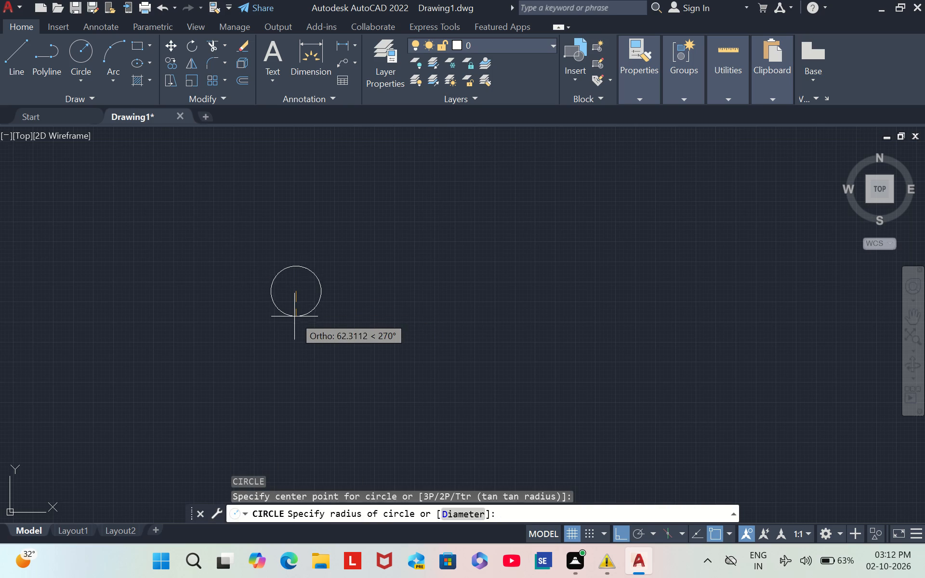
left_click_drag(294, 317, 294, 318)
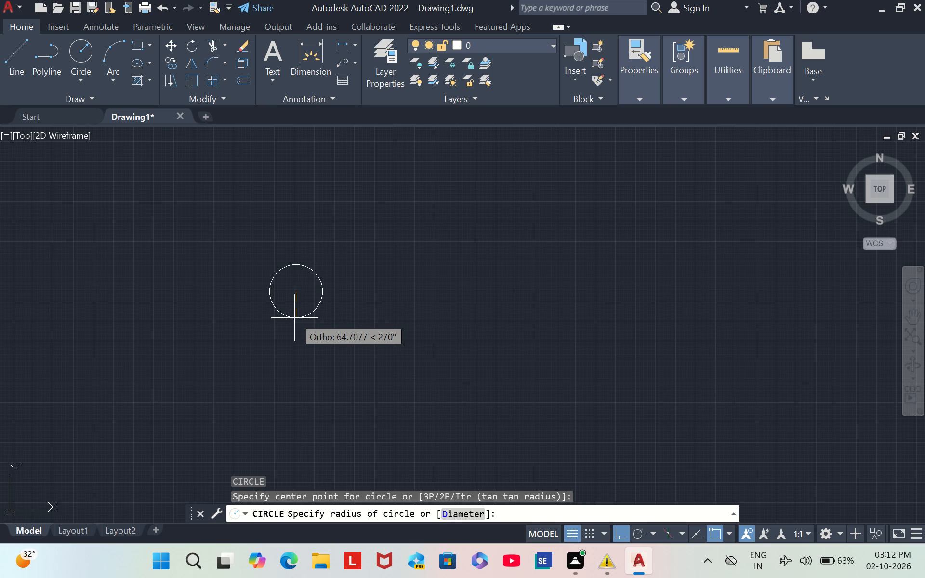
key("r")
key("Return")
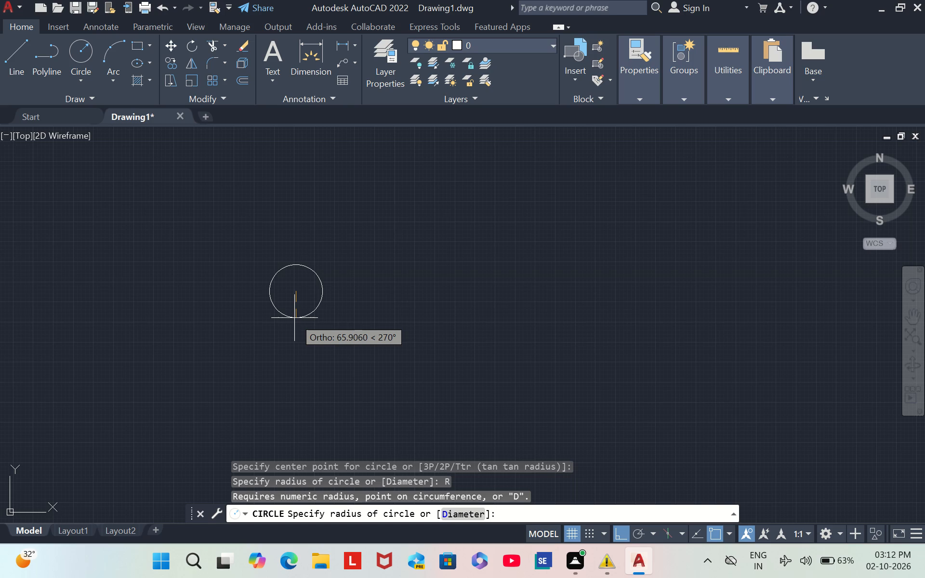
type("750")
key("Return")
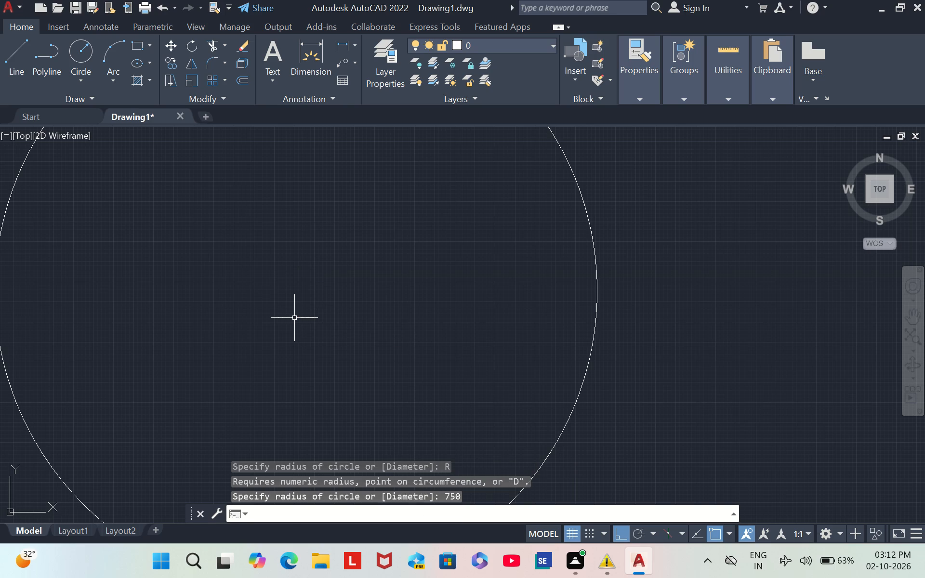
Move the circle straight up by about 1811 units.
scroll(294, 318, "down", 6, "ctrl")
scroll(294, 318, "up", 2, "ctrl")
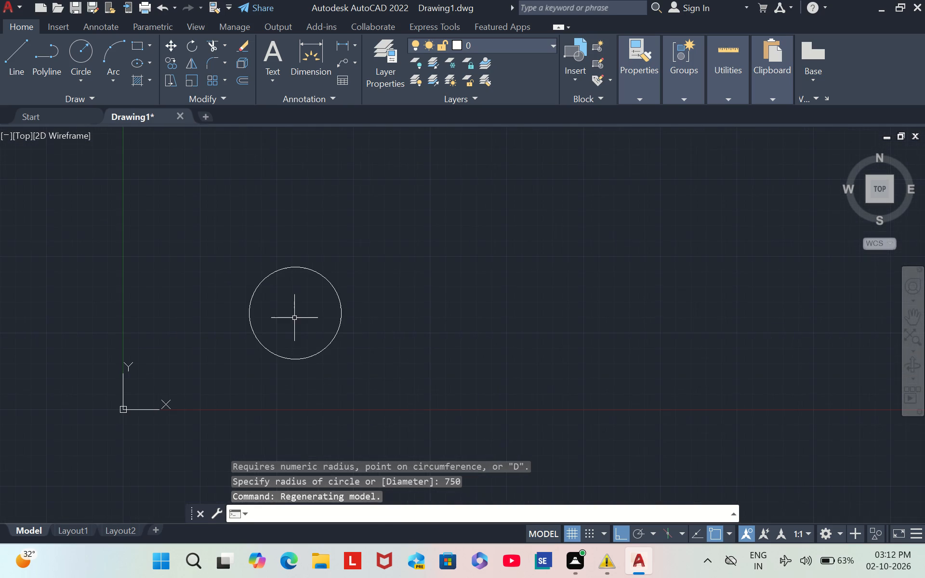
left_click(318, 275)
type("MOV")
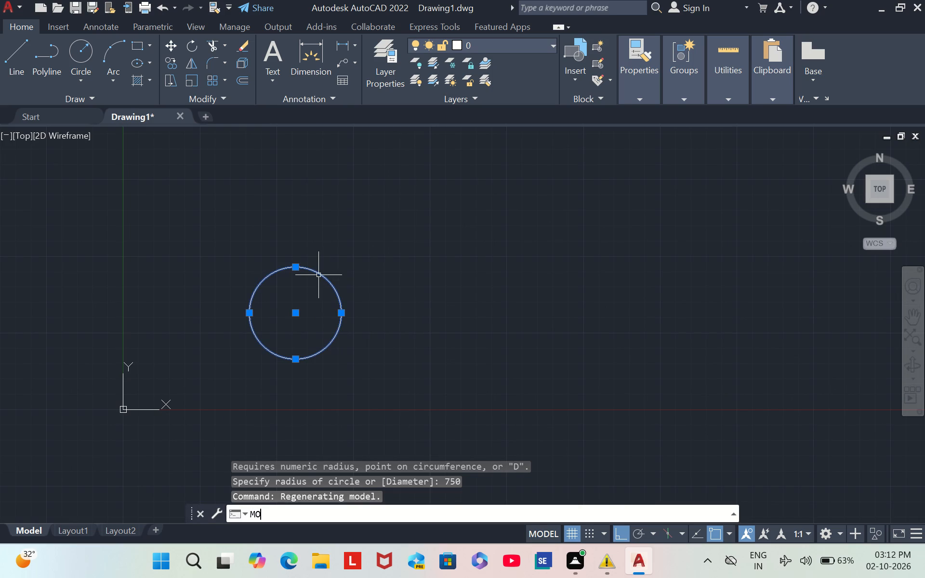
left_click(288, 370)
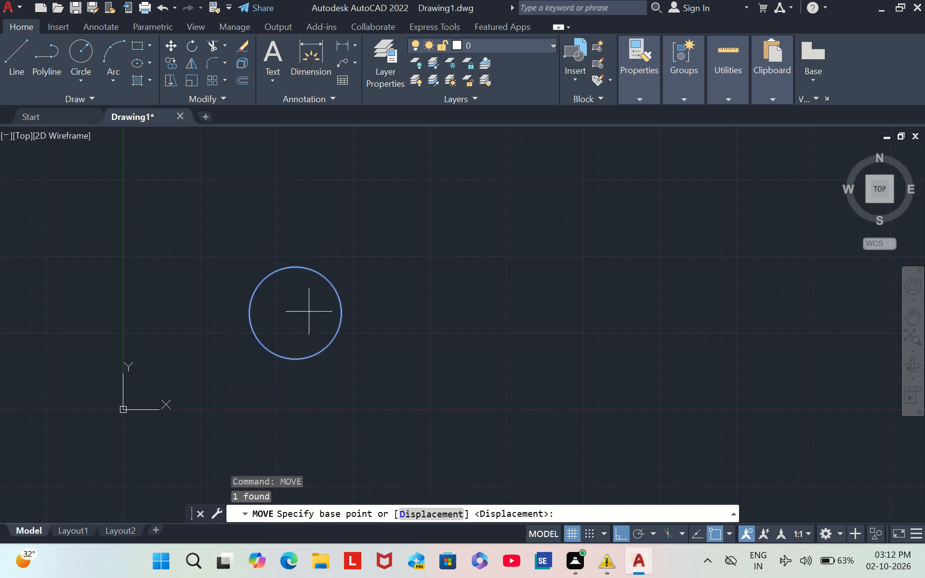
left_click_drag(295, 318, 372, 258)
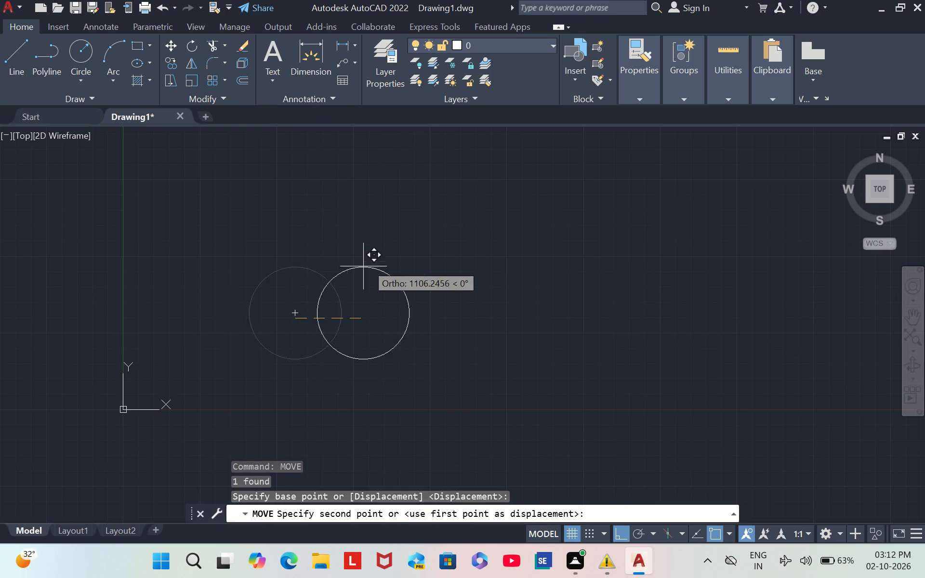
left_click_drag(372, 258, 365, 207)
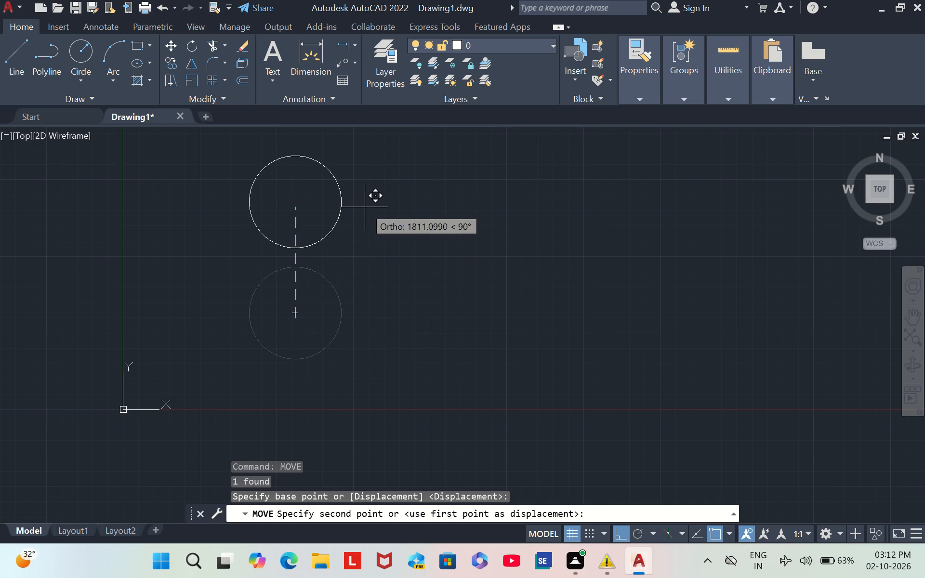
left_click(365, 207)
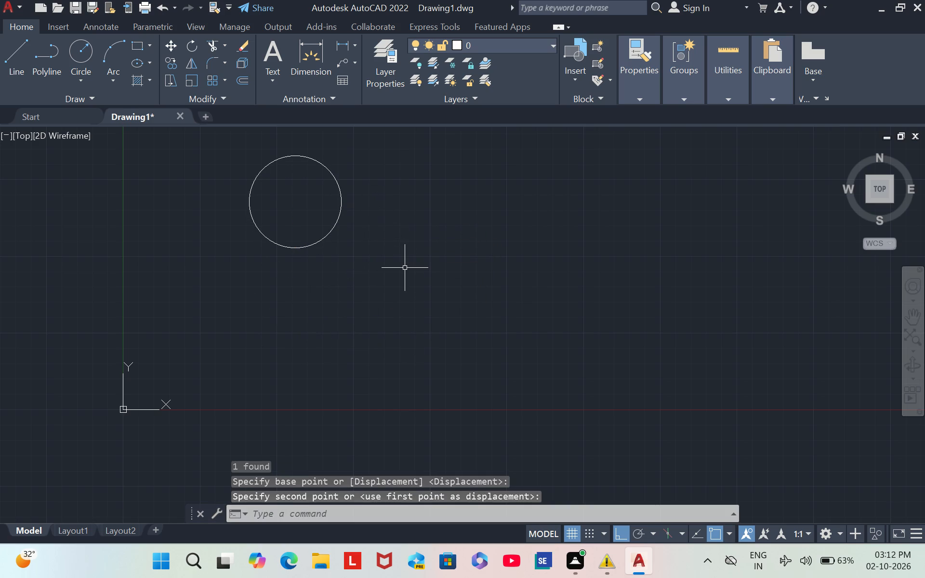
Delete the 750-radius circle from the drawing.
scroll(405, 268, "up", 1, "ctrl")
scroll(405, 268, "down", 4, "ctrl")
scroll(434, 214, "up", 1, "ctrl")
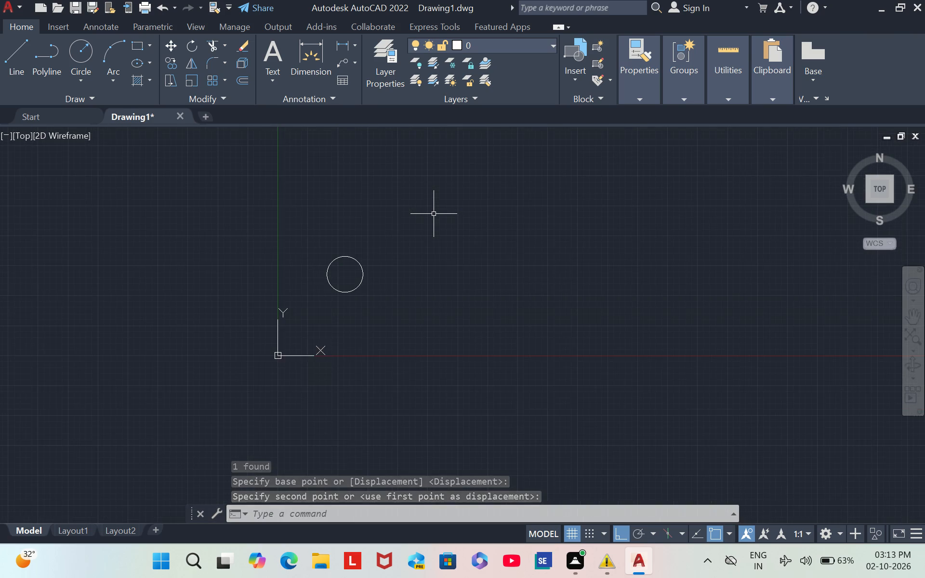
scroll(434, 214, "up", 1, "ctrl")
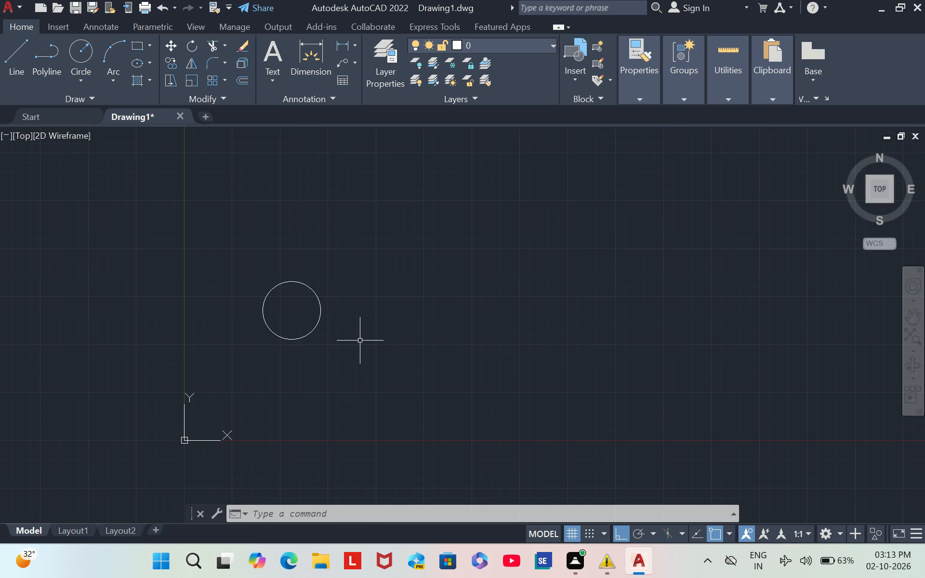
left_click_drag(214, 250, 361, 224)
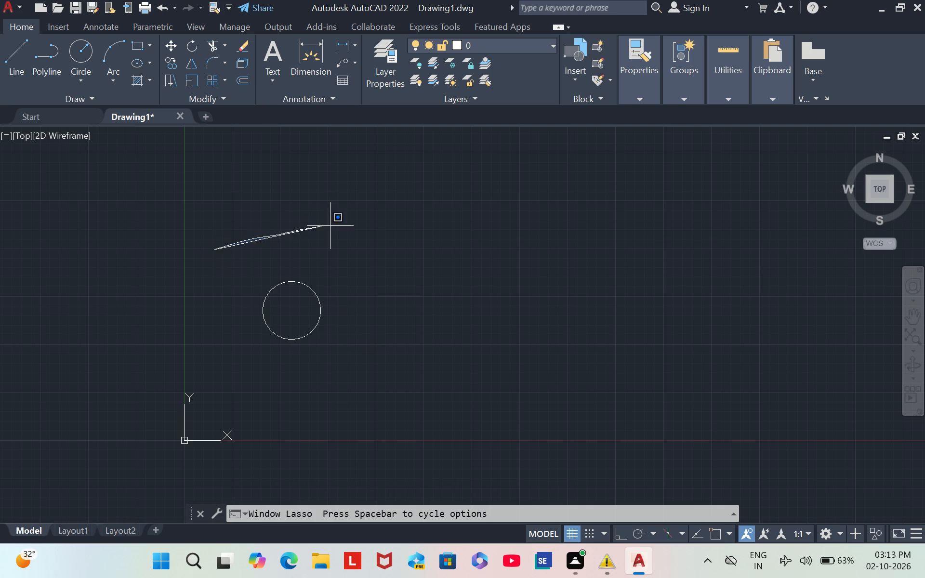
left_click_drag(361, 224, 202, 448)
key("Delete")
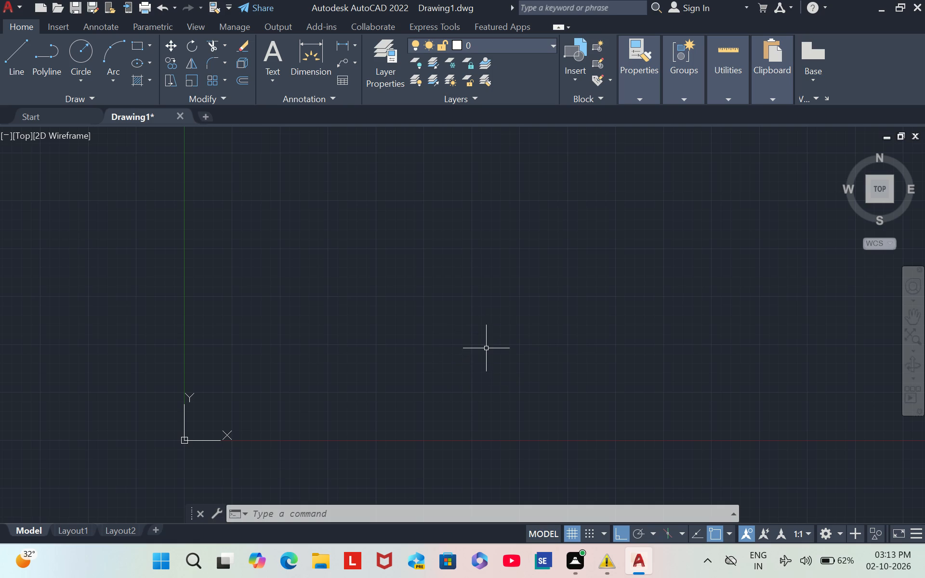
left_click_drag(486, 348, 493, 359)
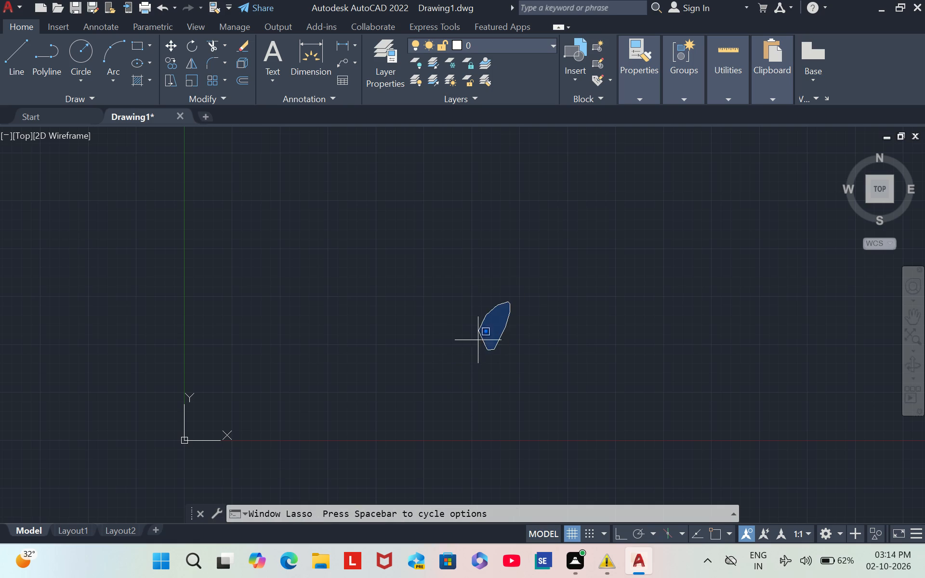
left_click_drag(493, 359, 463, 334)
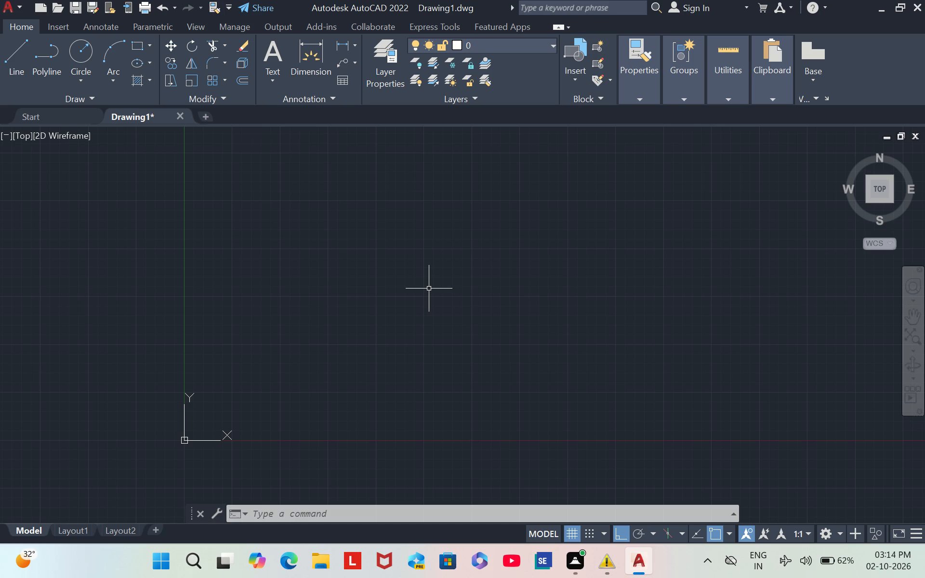
Draw a circle with a diameter of 38 in the empty area up and to the right of the origin.
key("c")
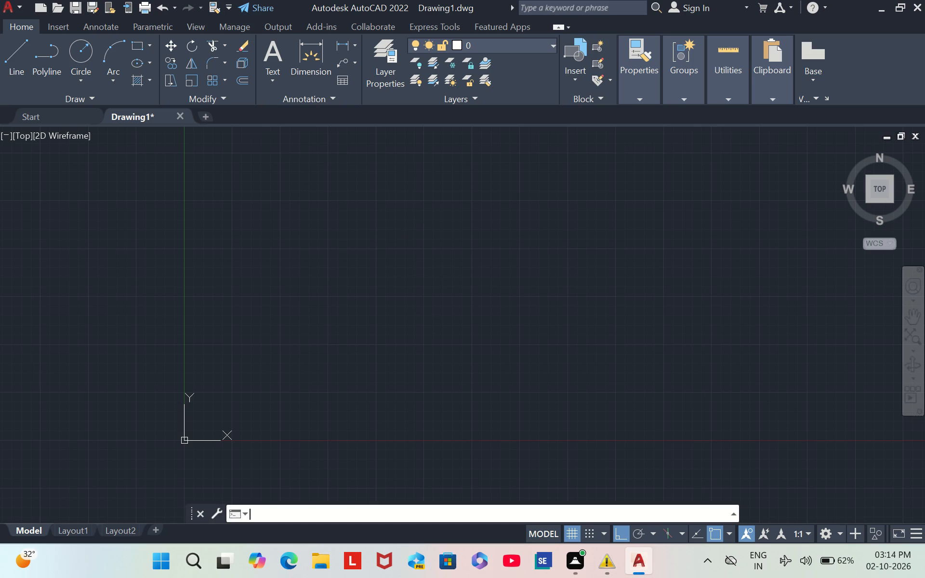
key("Return")
left_click_drag(452, 203, 449, 224)
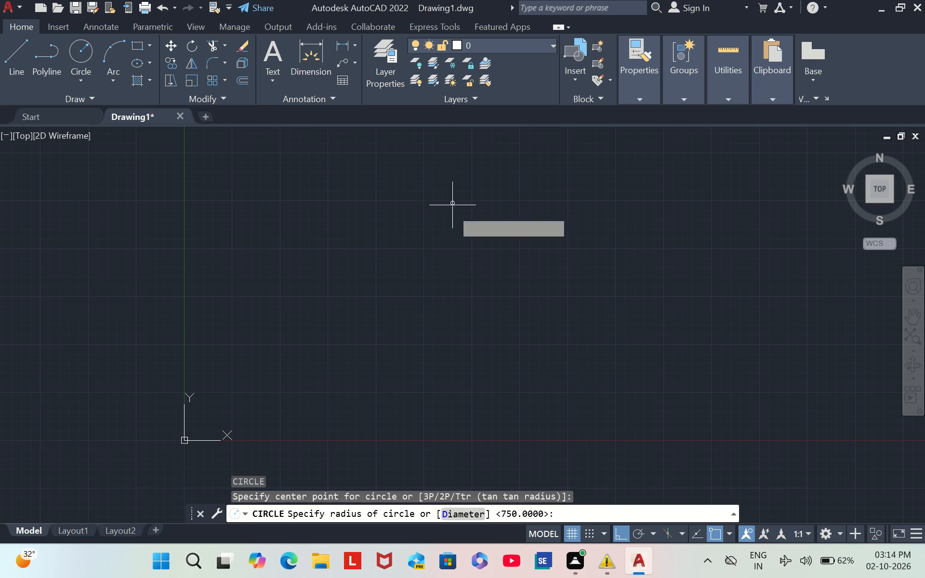
left_click_drag(449, 224, 449, 235)
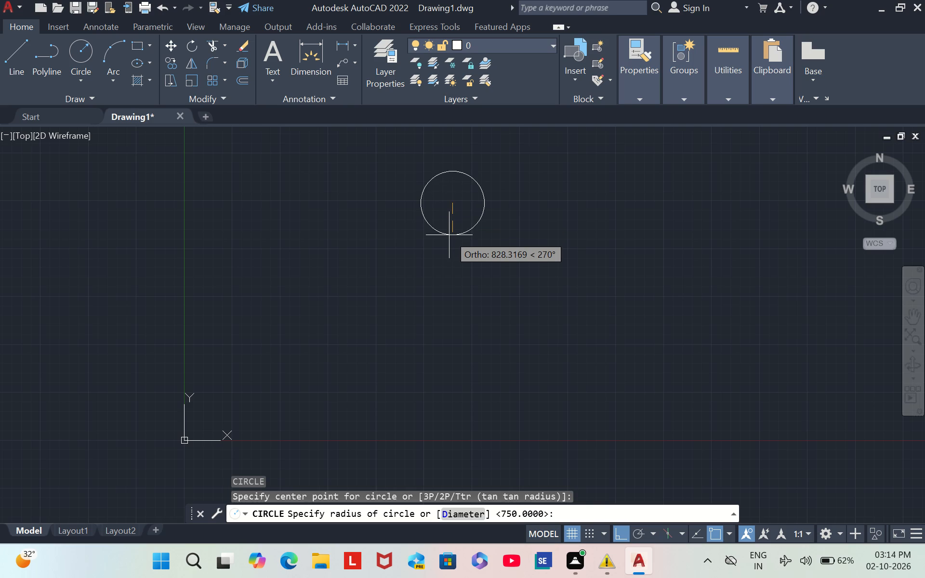
key("d")
key("Return")
type("38")
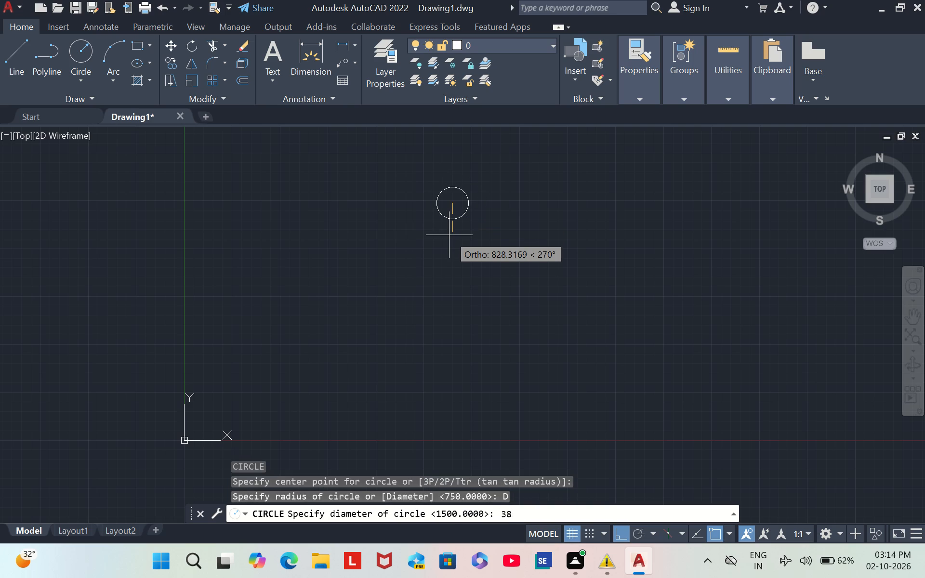
key("Return")
Draw a concentric circle with a diameter of 20 at the centre of the 38-diameter circle.
scroll(464, 209, "up", 4, "ctrl")
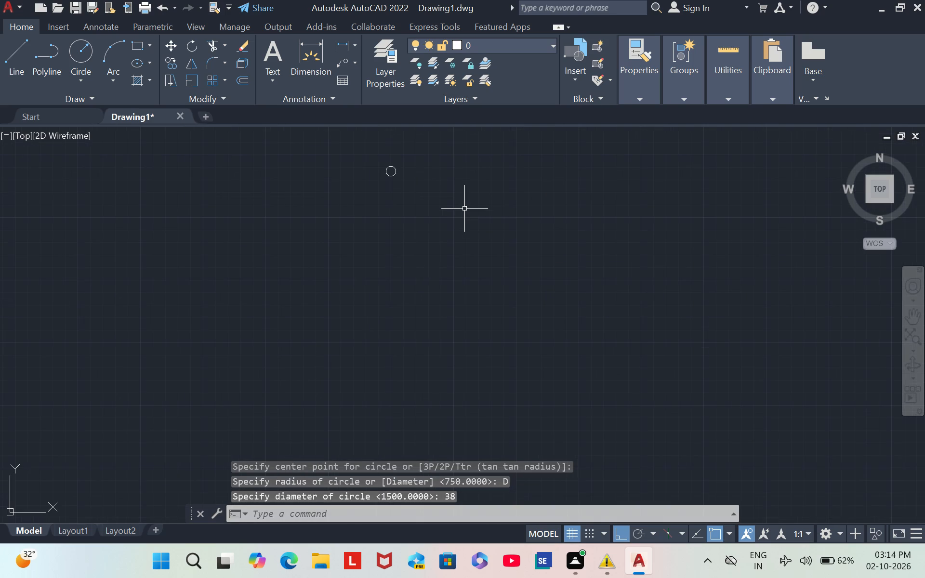
scroll(396, 153, "up", 3, "ctrl")
scroll(342, 198, "up", 2, "ctrl")
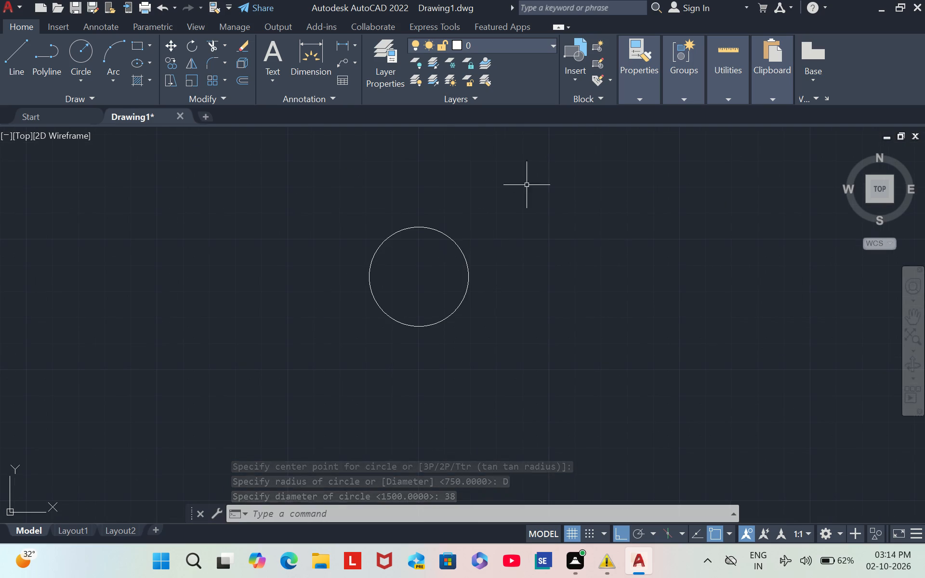
key("c")
key("Return")
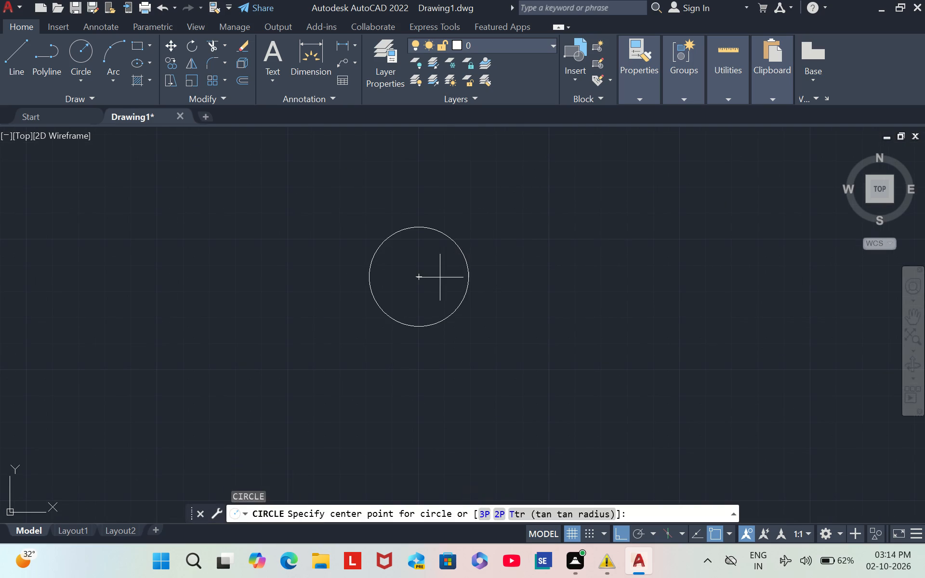
left_click(418, 275)
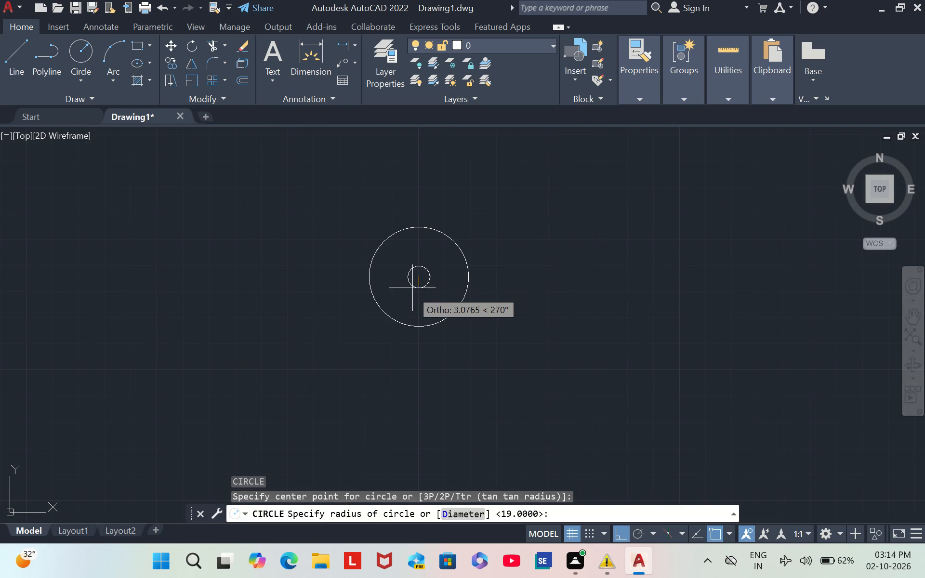
key("d")
key("Return")
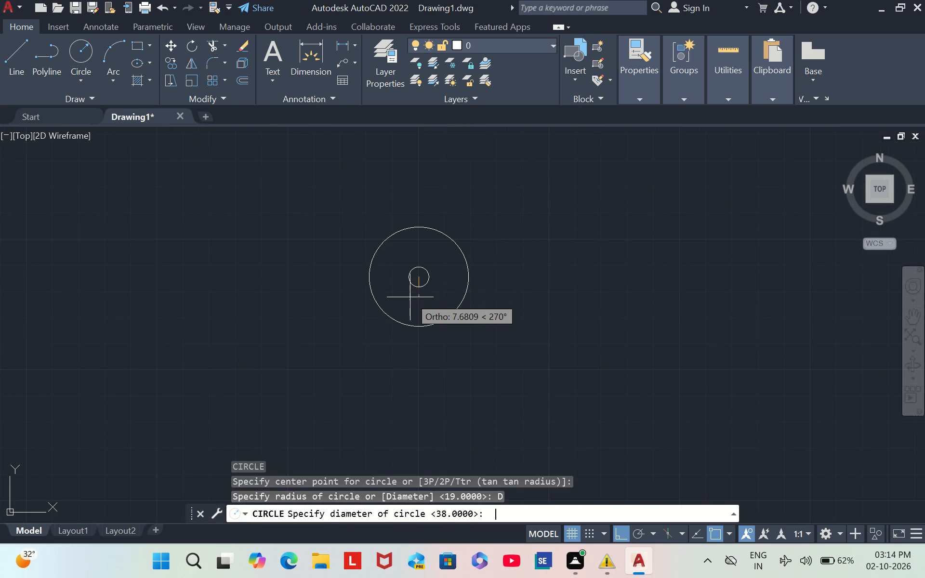
type("20")
key("Return")
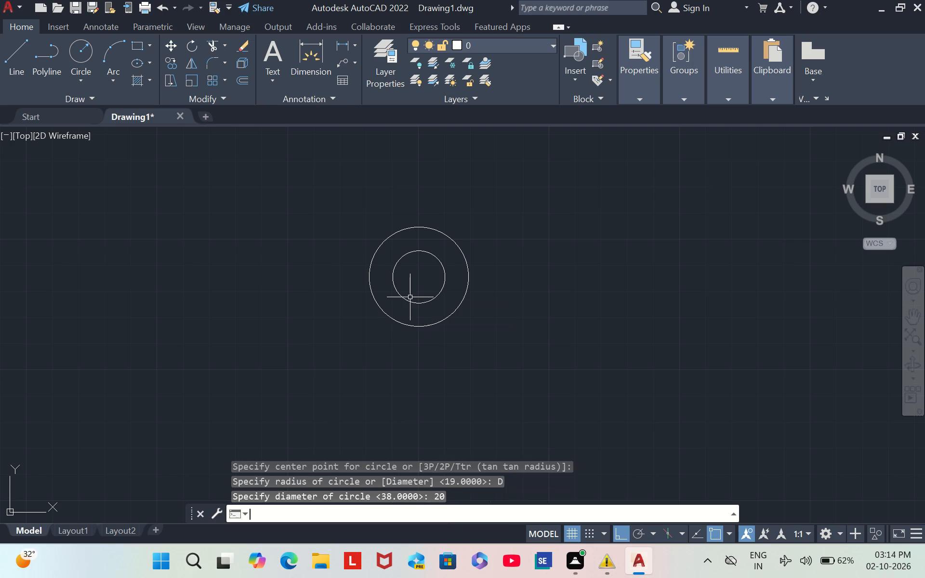
Draw a vertical line 75 units straight down from the centre of the concentric circles.
scroll(515, 306, "down", 1)
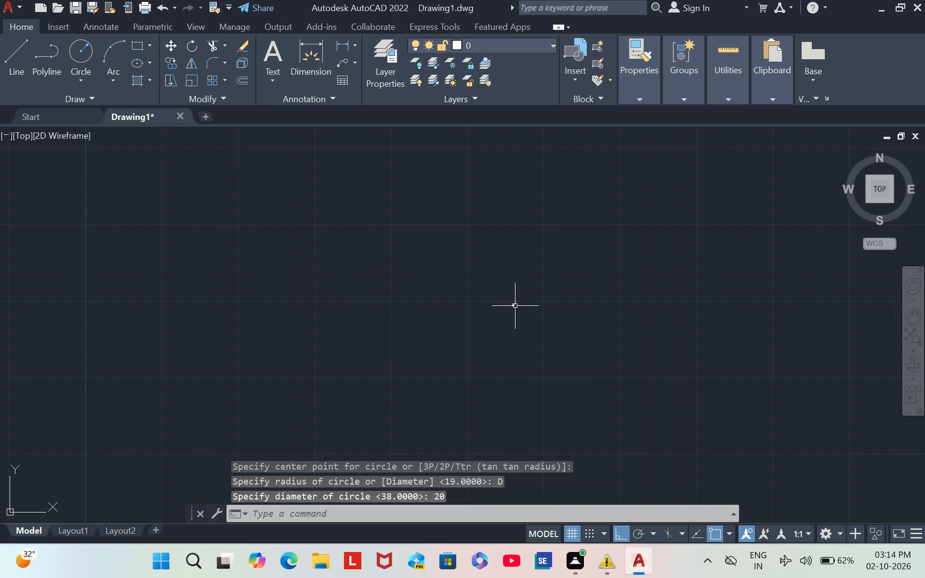
scroll(515, 306, "up", 9, "ctrl")
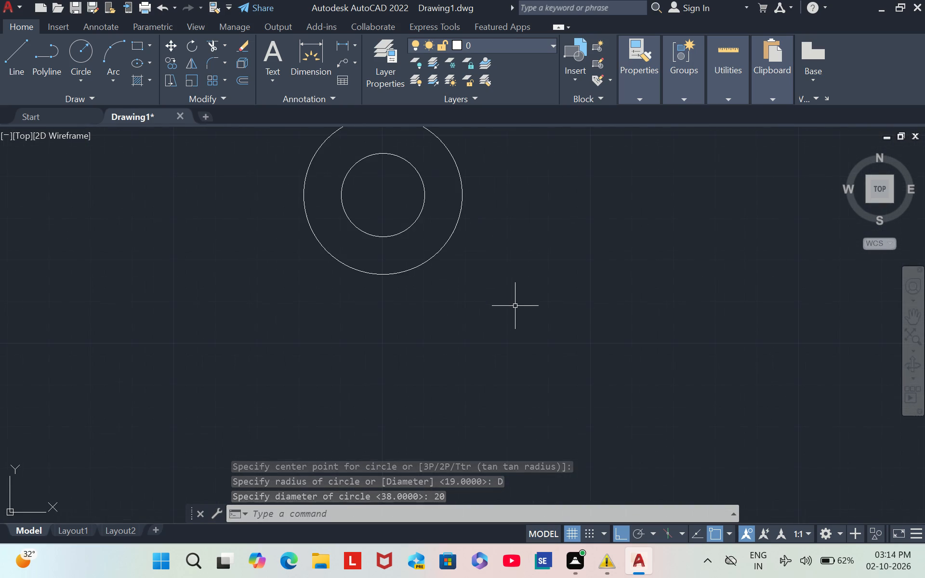
scroll(515, 306, "down", 1, "ctrl")
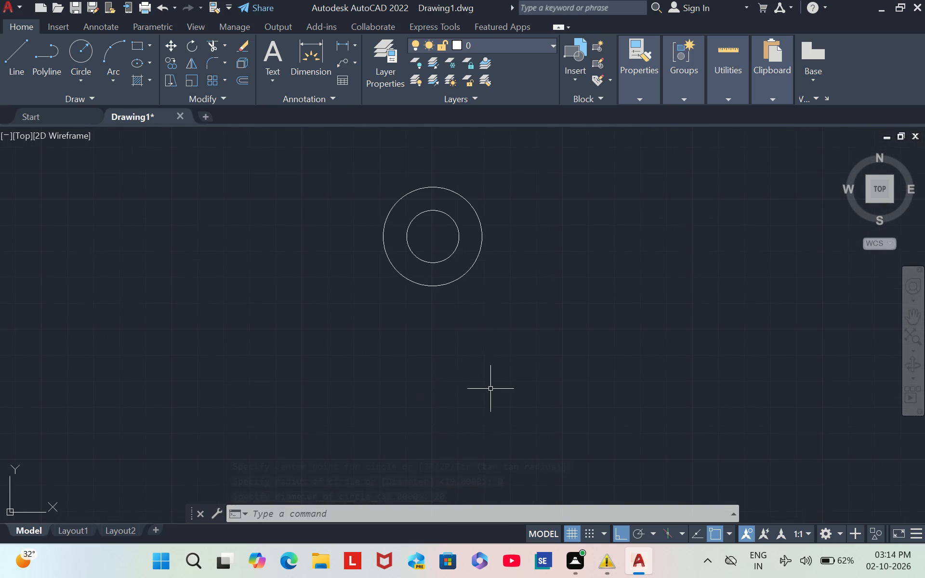
key("l")
key("Return")
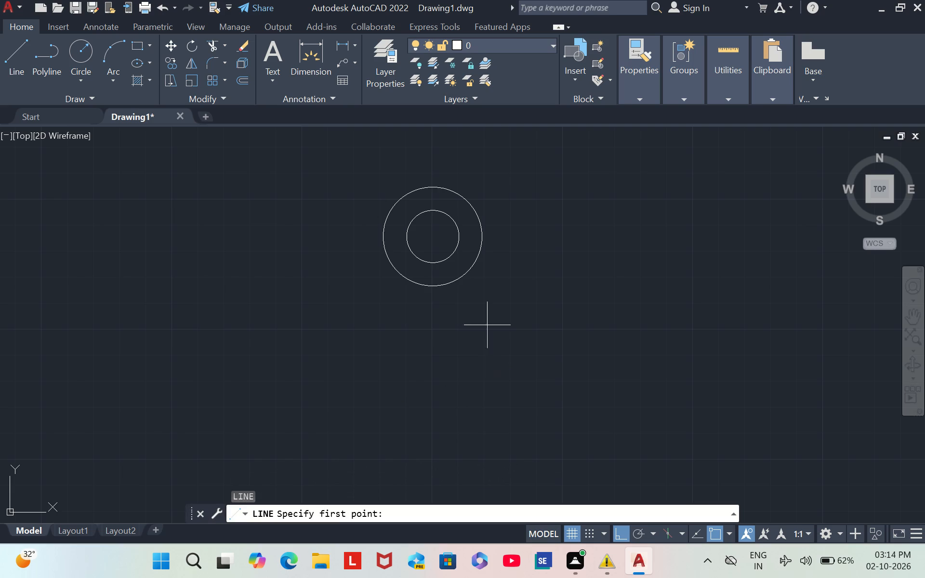
left_click(436, 237)
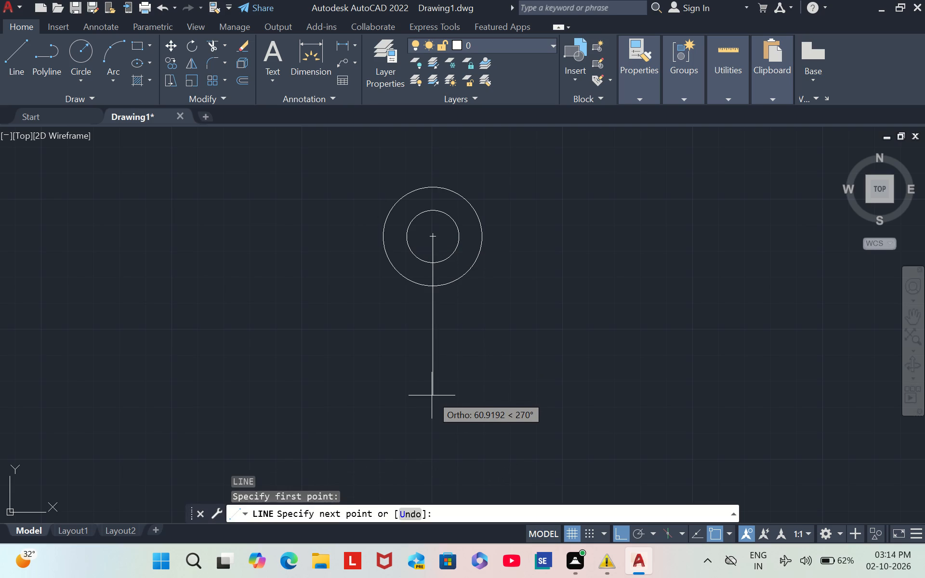
type("75")
key("Return")
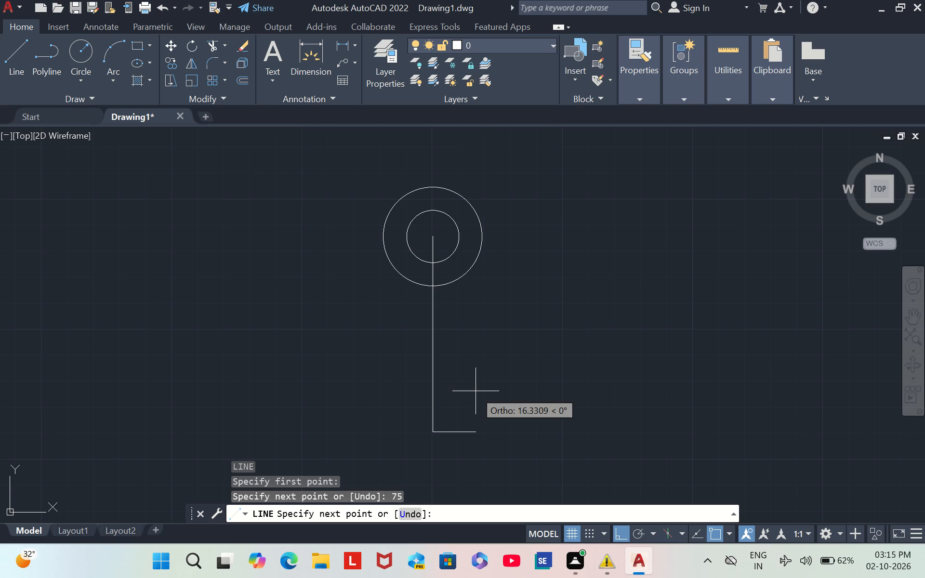
key("Escape")
key("Escape")
key("Escape")
key("Escape")
key("Escape")
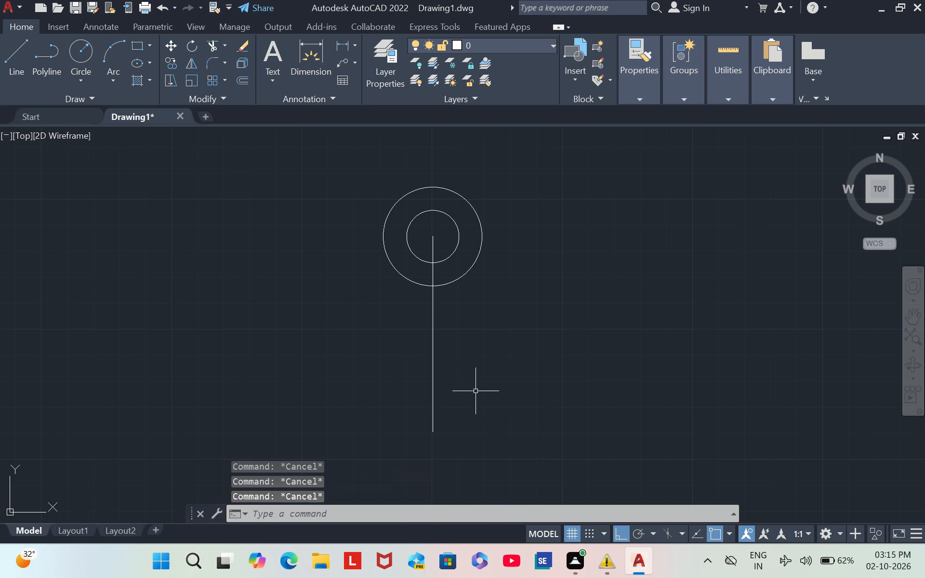
Draw a circle with a diameter of 34 centred on the lower end of the vertical line.
key("c")
key("Return")
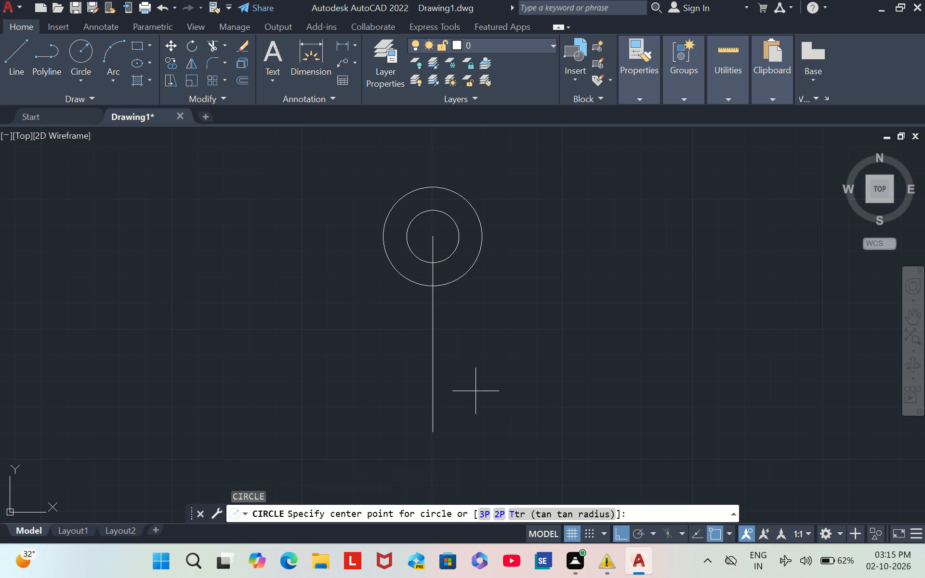
left_click_drag(437, 430, 429, 449)
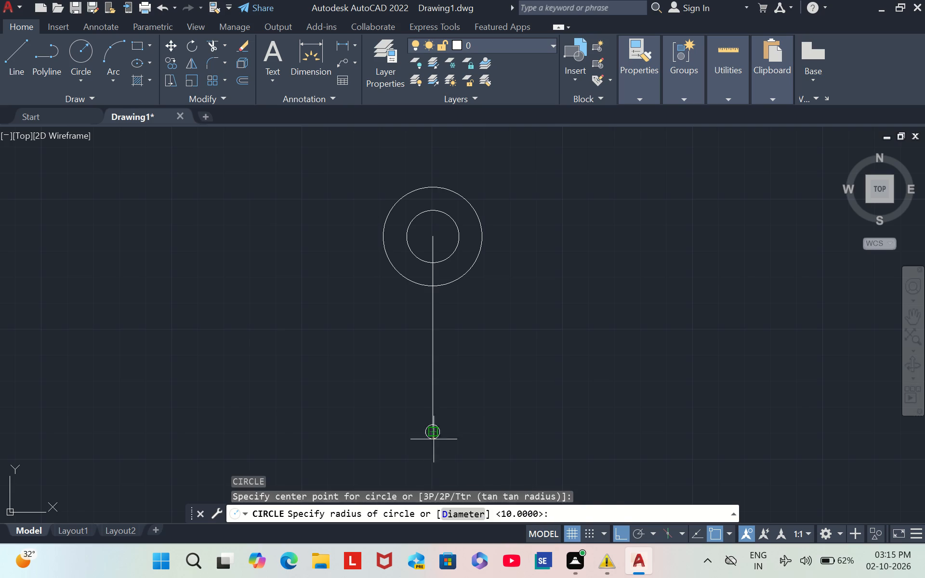
left_click_drag(429, 449, 423, 469)
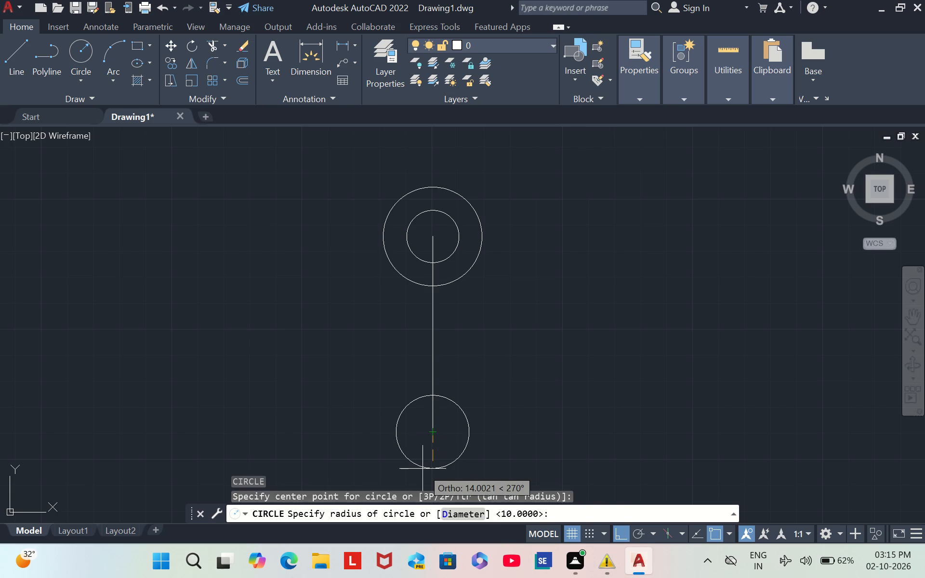
key("d")
key("Return")
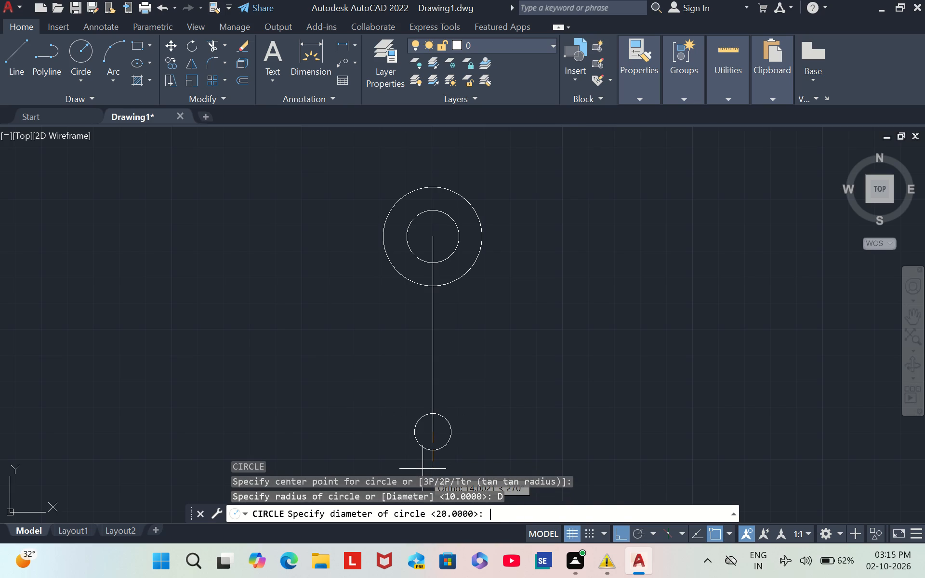
type("34")
key("Return")
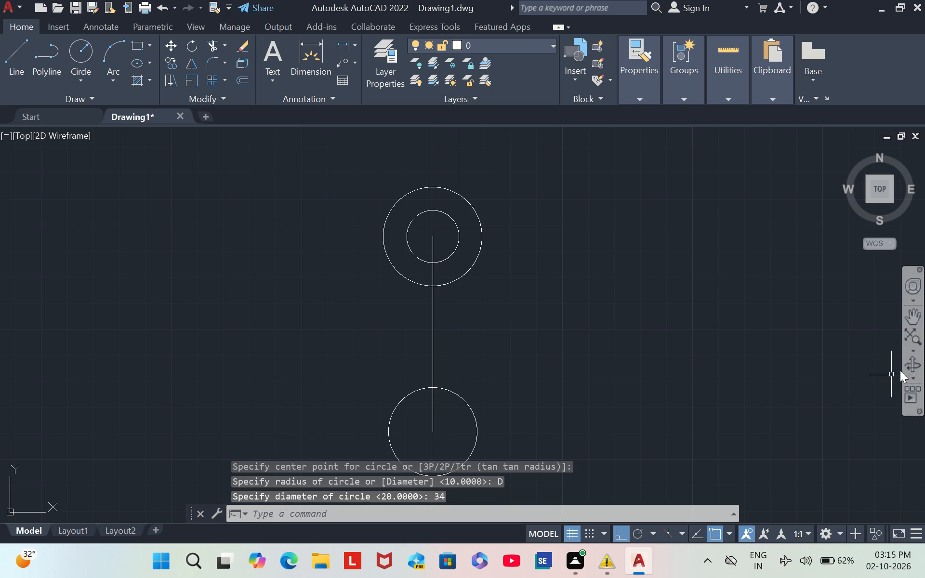
Draw a concentric circle with a diameter of 64 at the centre of the 34-diameter circle.
left_click(912, 323)
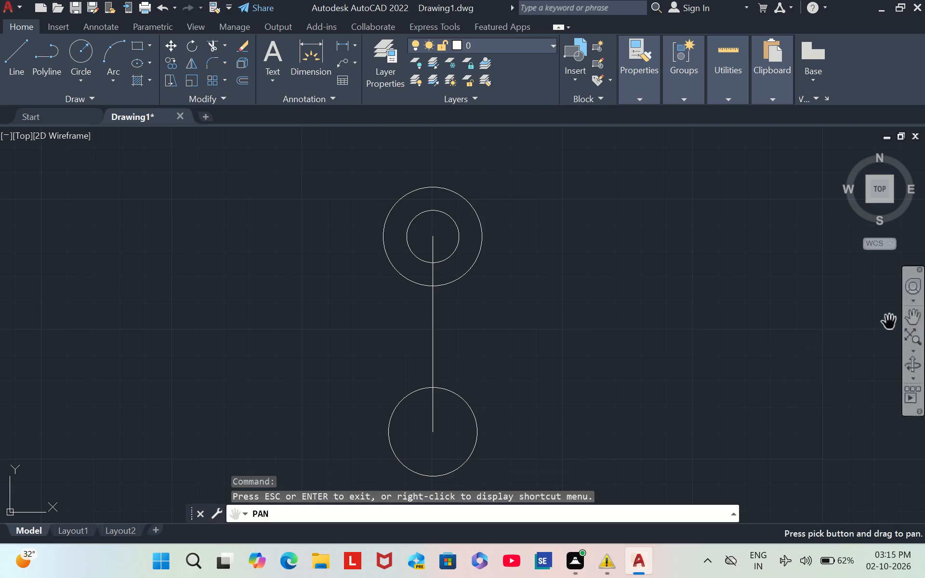
left_click_drag(557, 329, 570, 257)
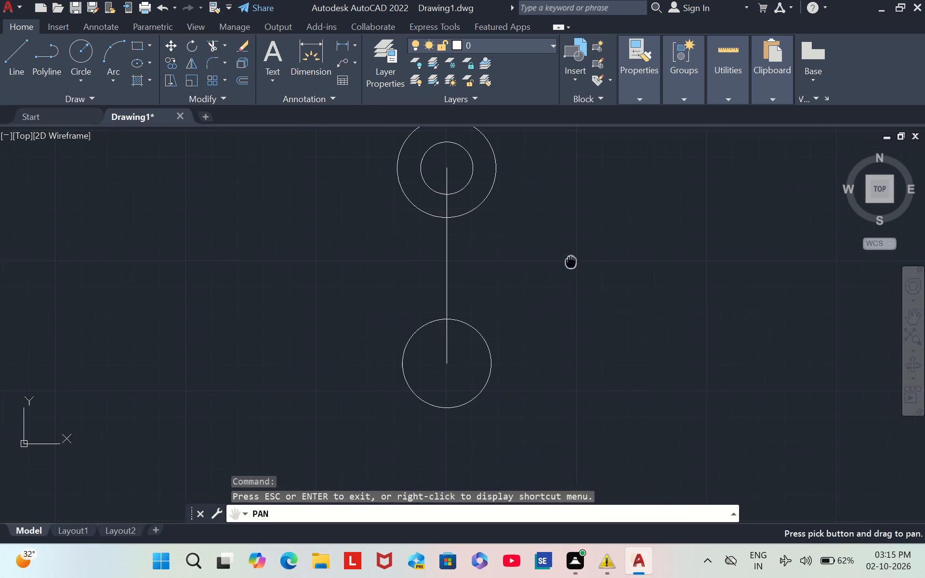
left_click_drag(570, 257, 568, 269)
key("Escape")
key("Escape")
key("Escape")
key("Escape")
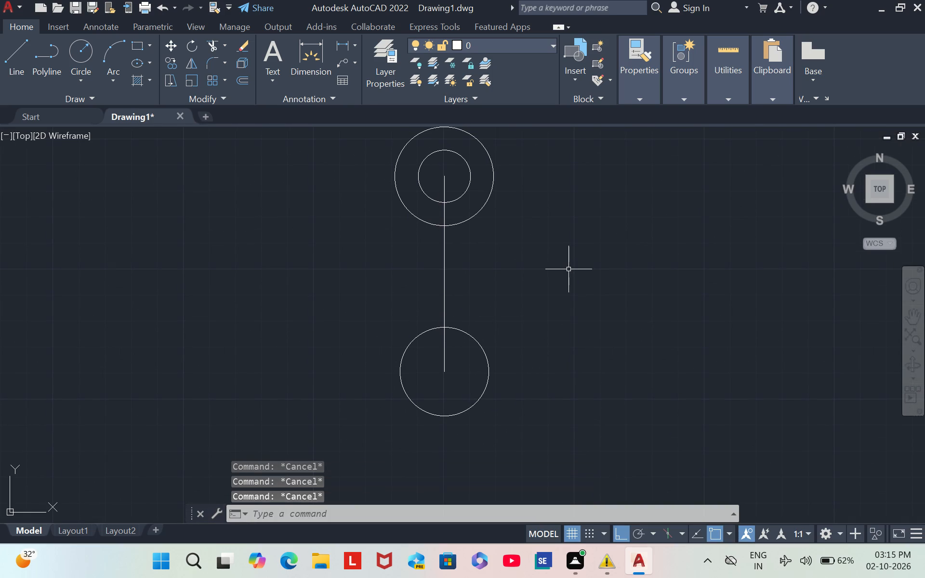
key("c")
key("Return")
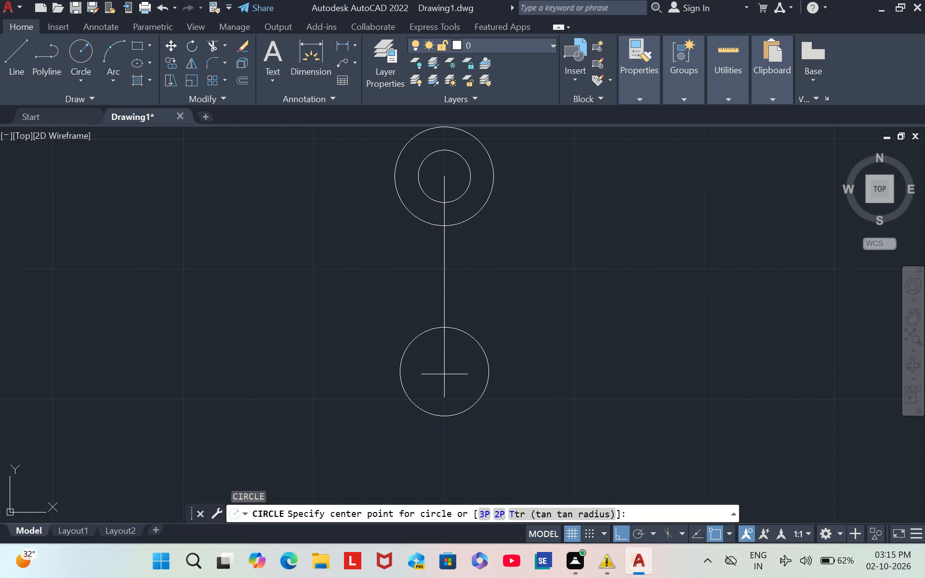
left_click_drag(445, 371, 431, 436)
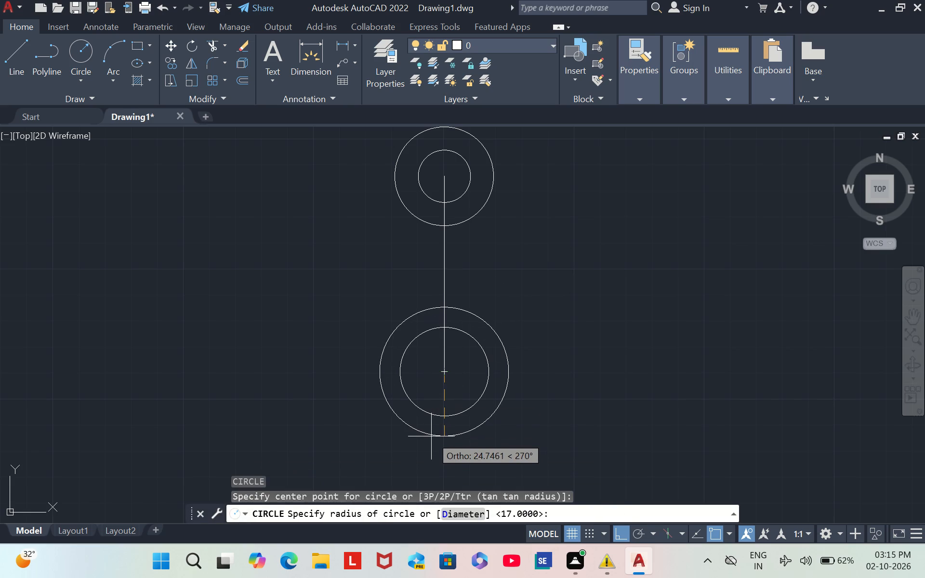
key("d")
key("Return")
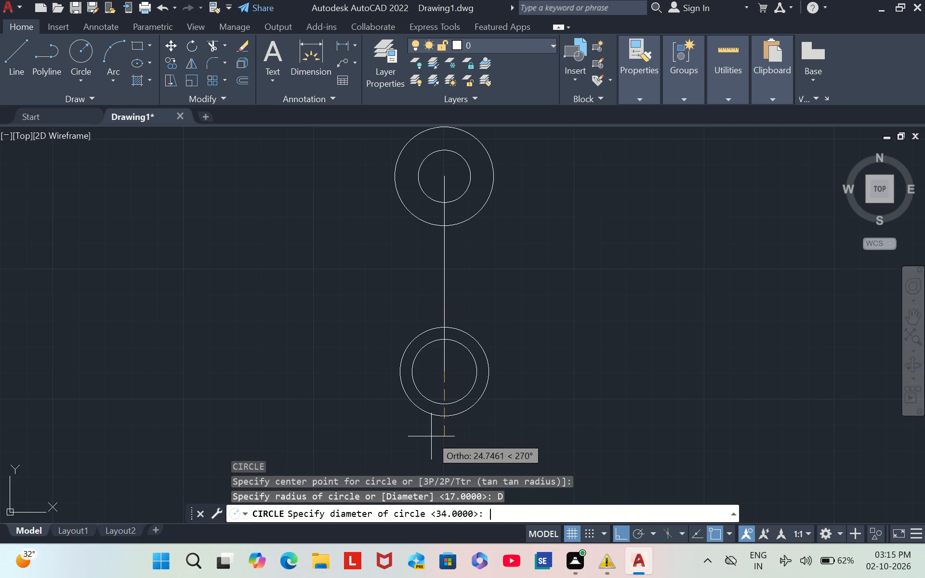
type("64")
key("Return")
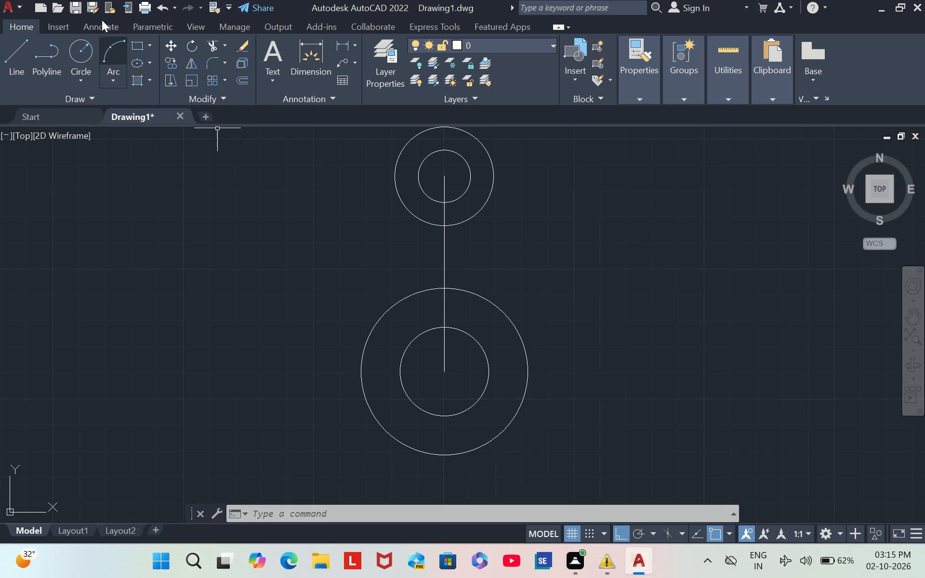
Fillet the right sides of the 38-diameter and 64-diameter circles with a radius of 64.
left_click(212, 61)
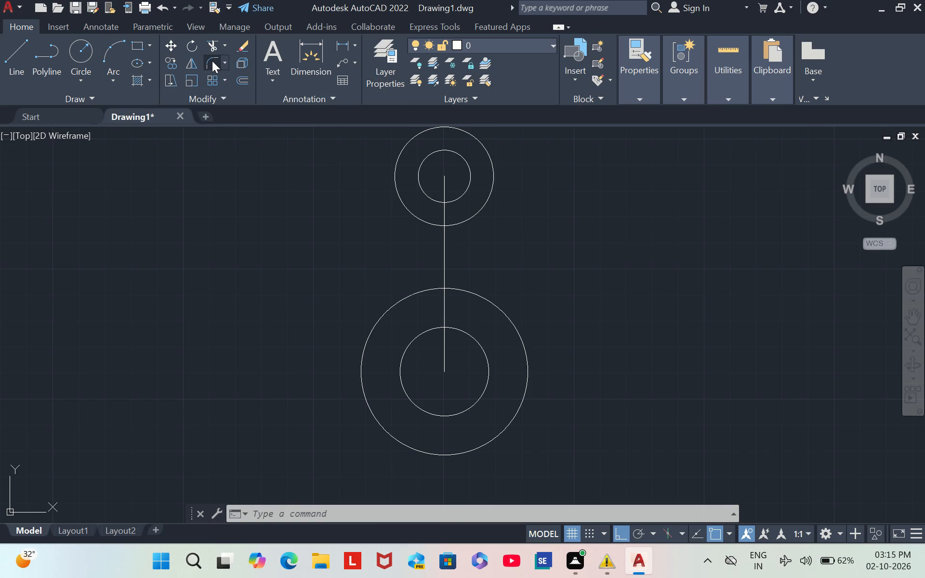
key("r")
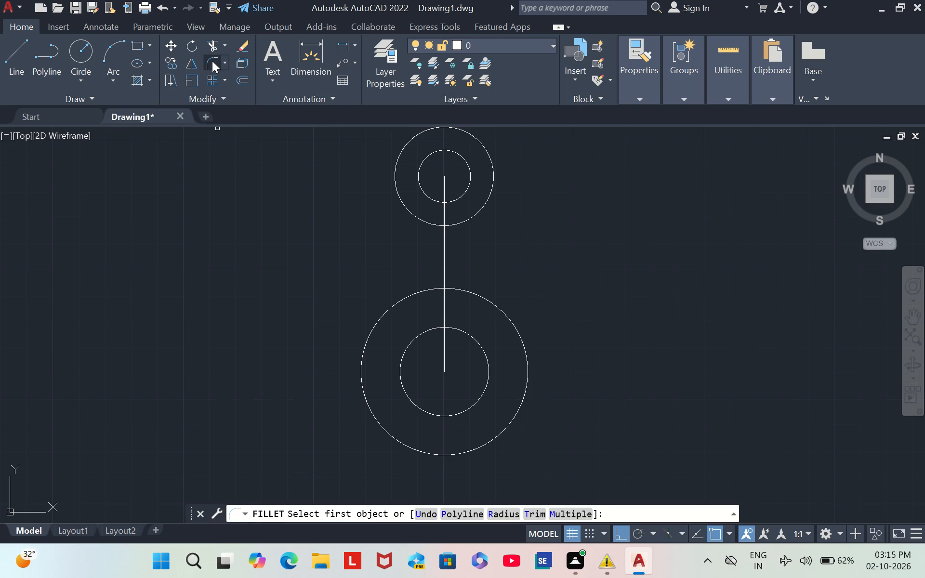
key("Return")
type("64")
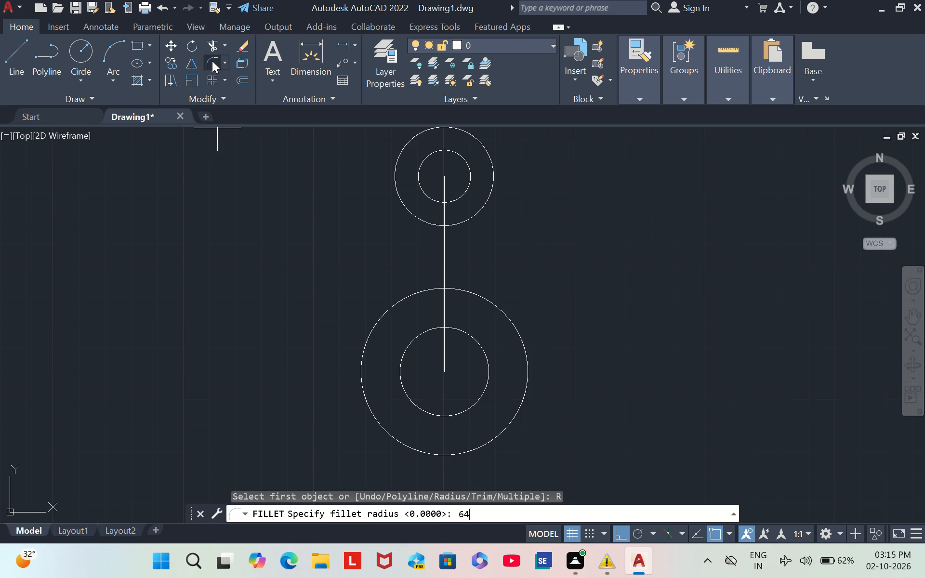
key("Return")
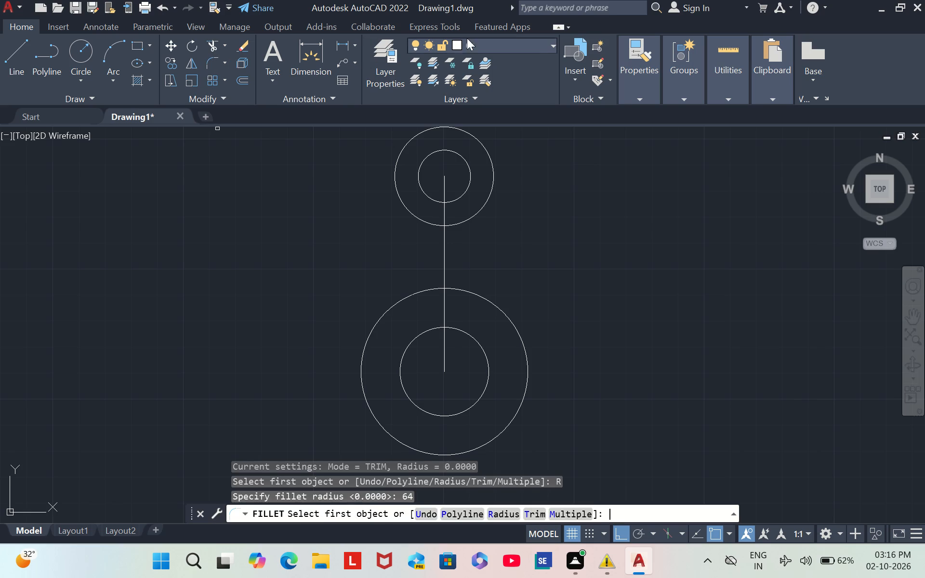
left_click(493, 175)
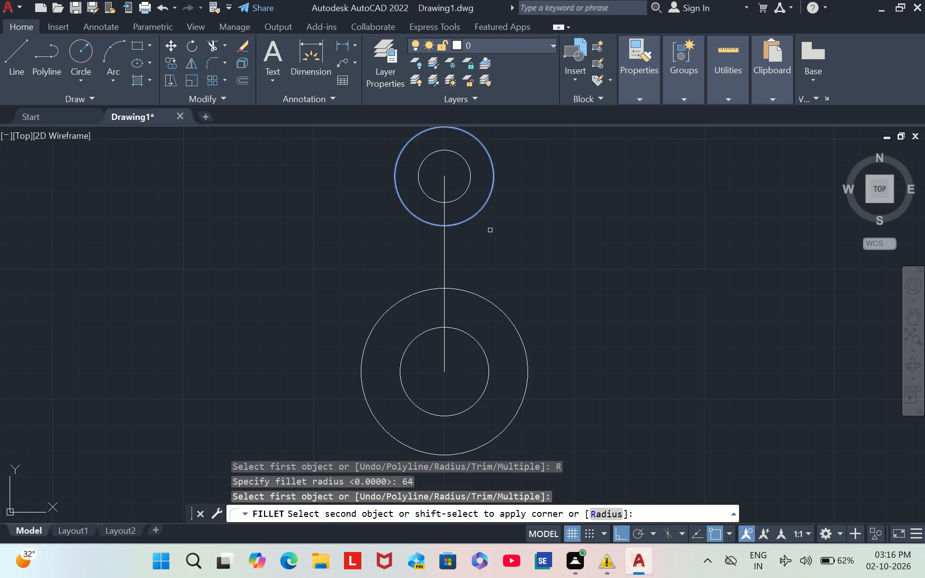
left_click(518, 333)
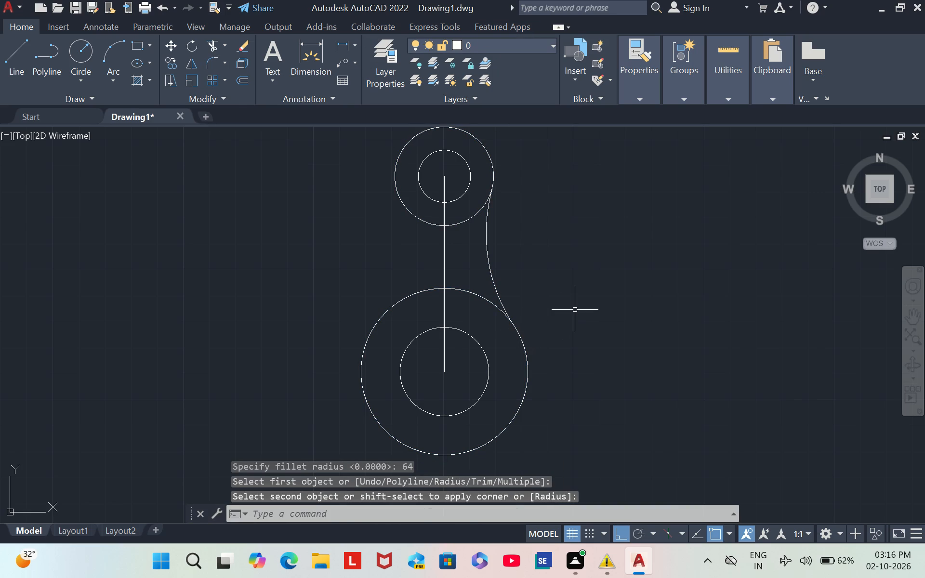
left_click(575, 310)
key("Escape")
key("Escape")
key("Escape")
key("Escape")
key("Escape")
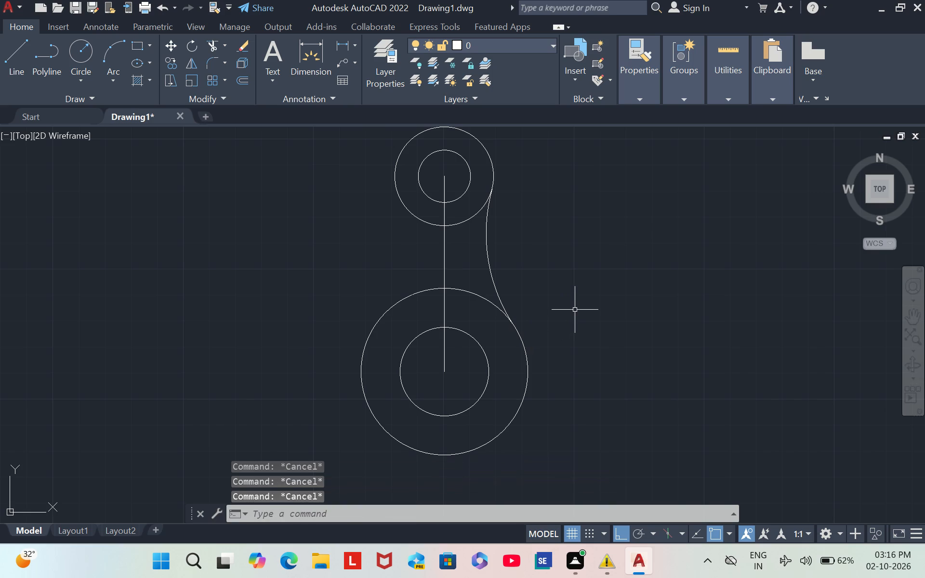
Fillet the left sides of the 38-diameter and 64-diameter circles with a radius of 64.
left_click(212, 62)
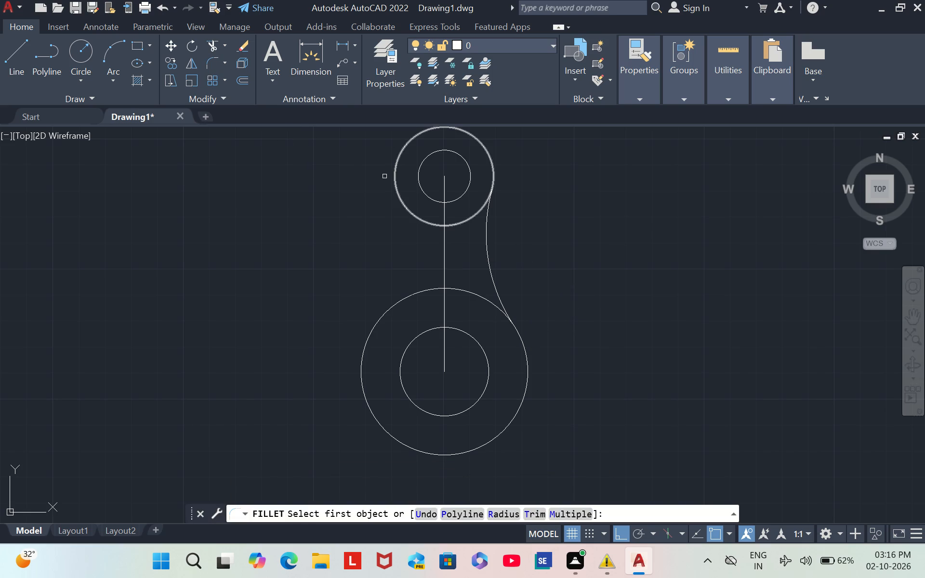
key("r")
key("Return")
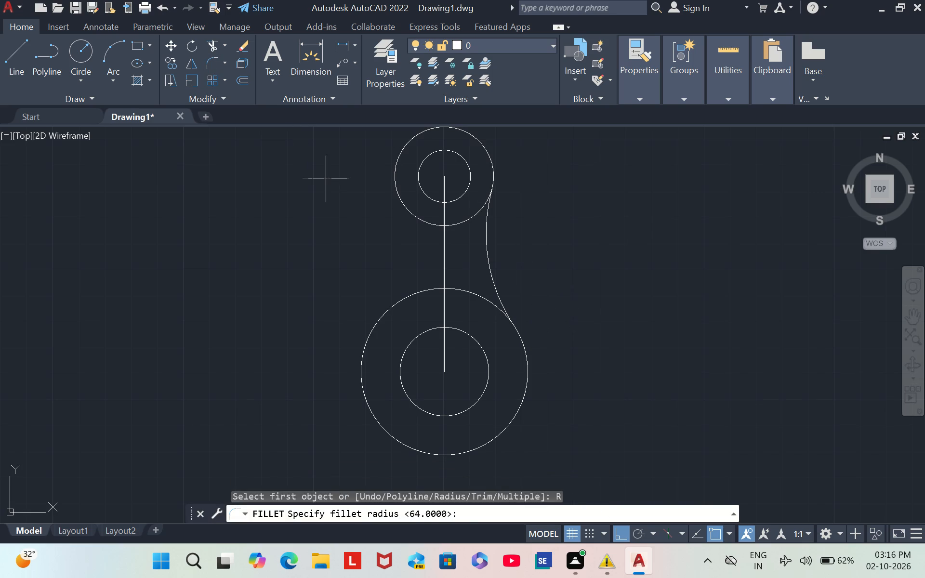
type("64")
key("Return")
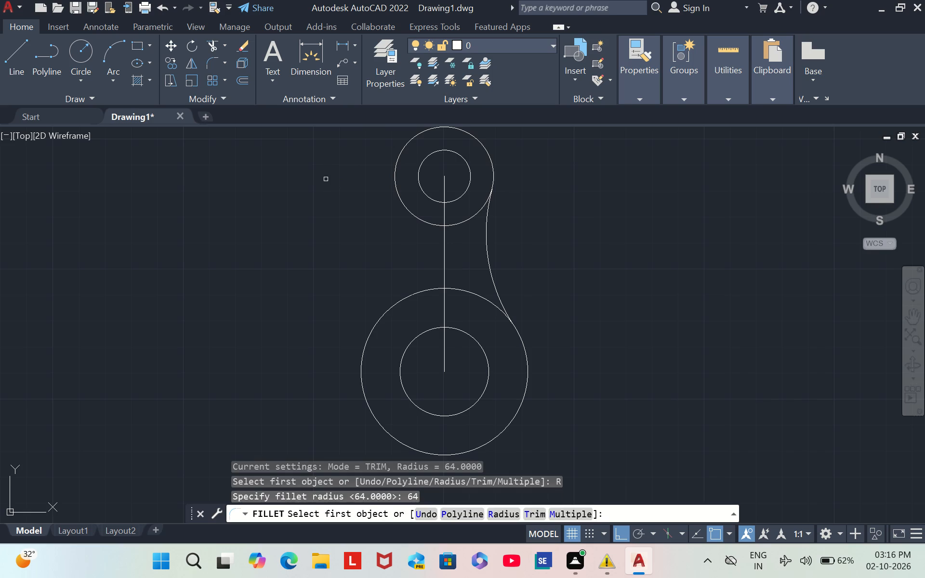
left_click(393, 174)
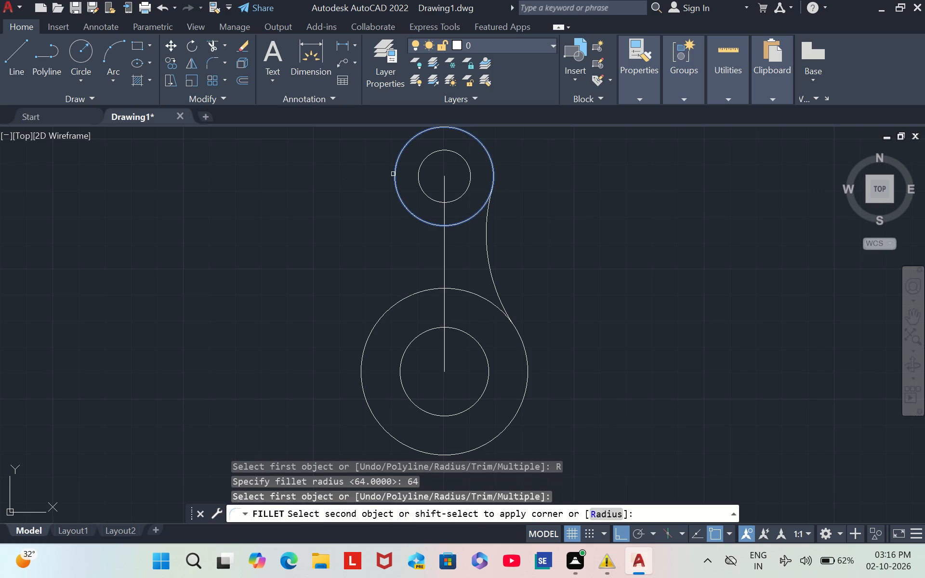
left_click(373, 333)
left_click(301, 309)
key("Escape")
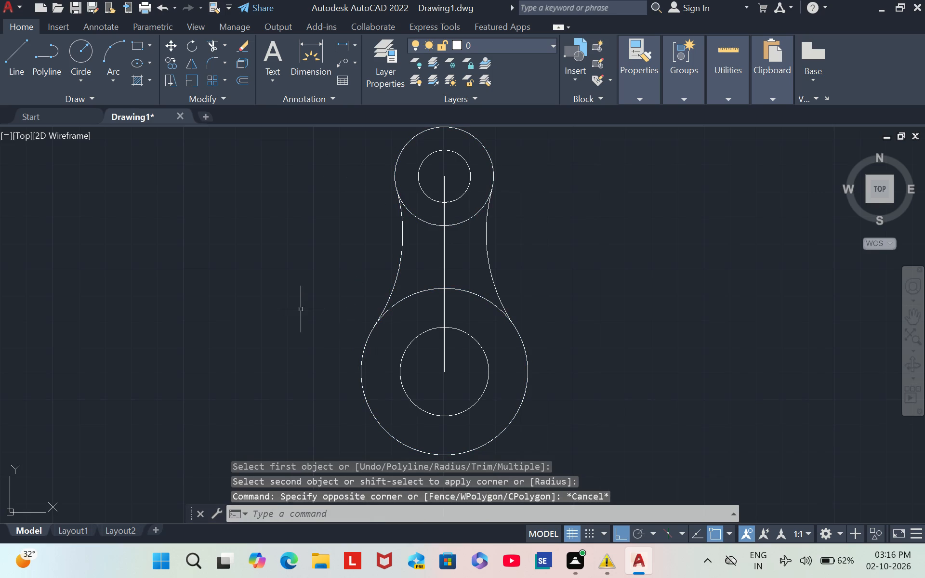
key("Escape")
key("Escape")
key("Escape")
key("Escape")
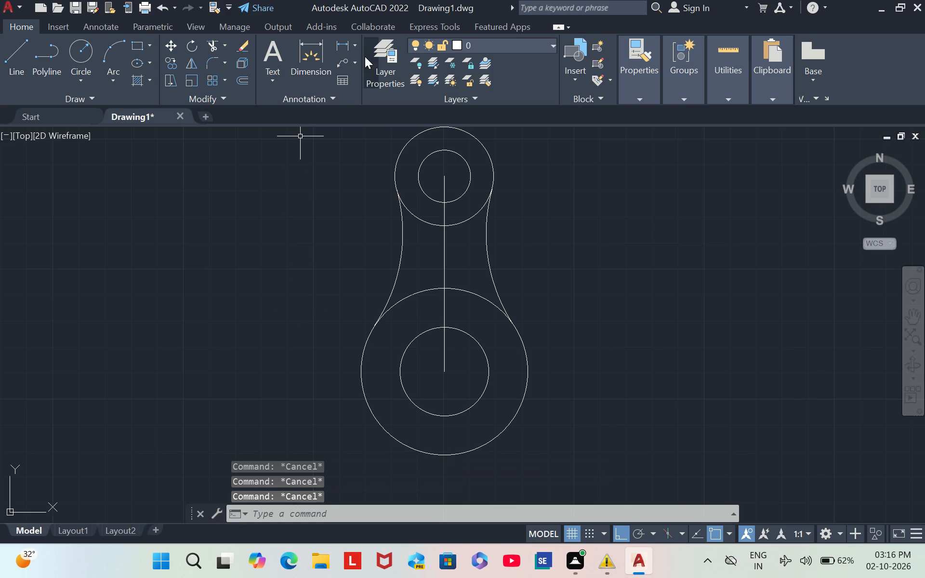
Add an aligned dimension between the centres of the upper and lower circles, placed to the right of the figure.
left_click(357, 47)
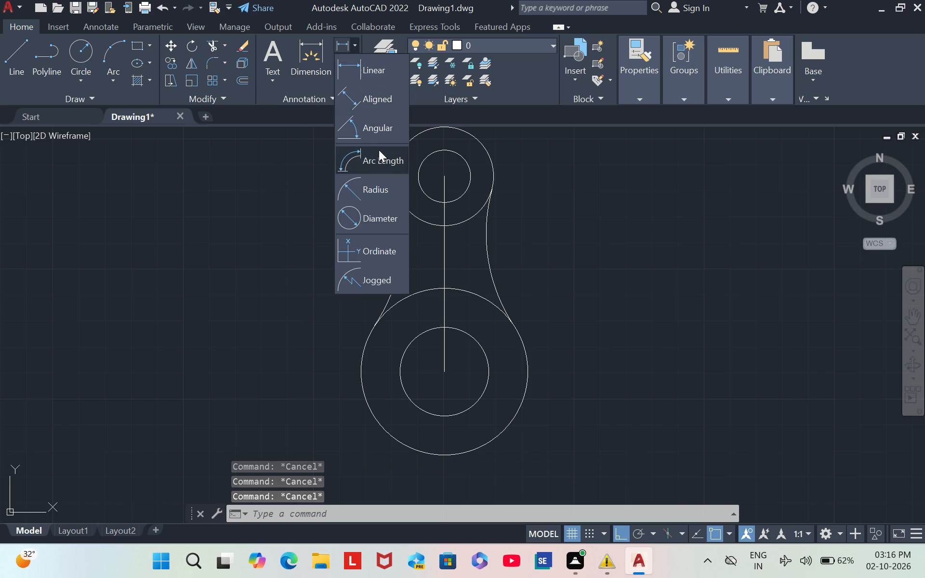
left_click(369, 105)
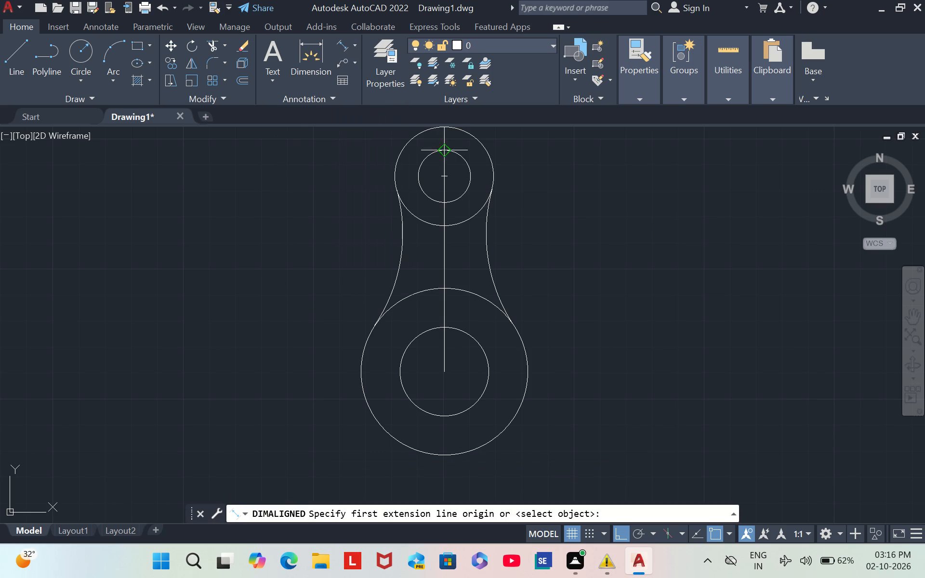
left_click(441, 174)
left_click(444, 368)
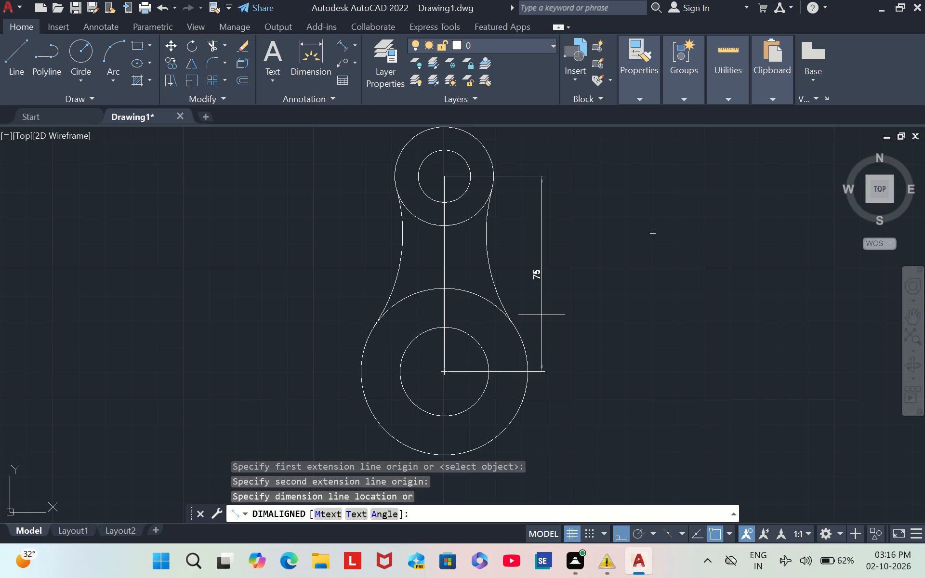
left_click(550, 314)
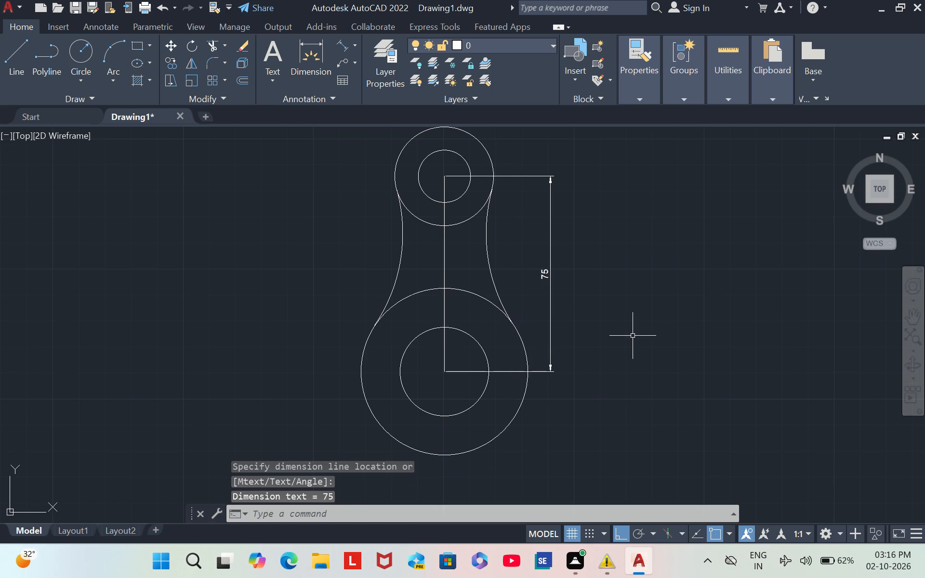
Add diameter dimensions to the lower inner and outer circles, placing both texts to the upper right of the circles.
left_click(357, 46)
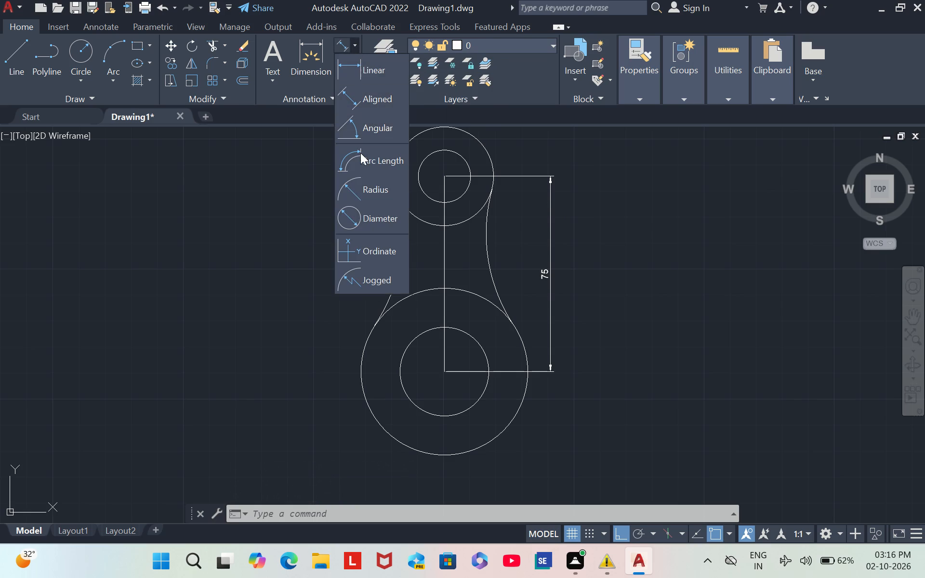
left_click(362, 225)
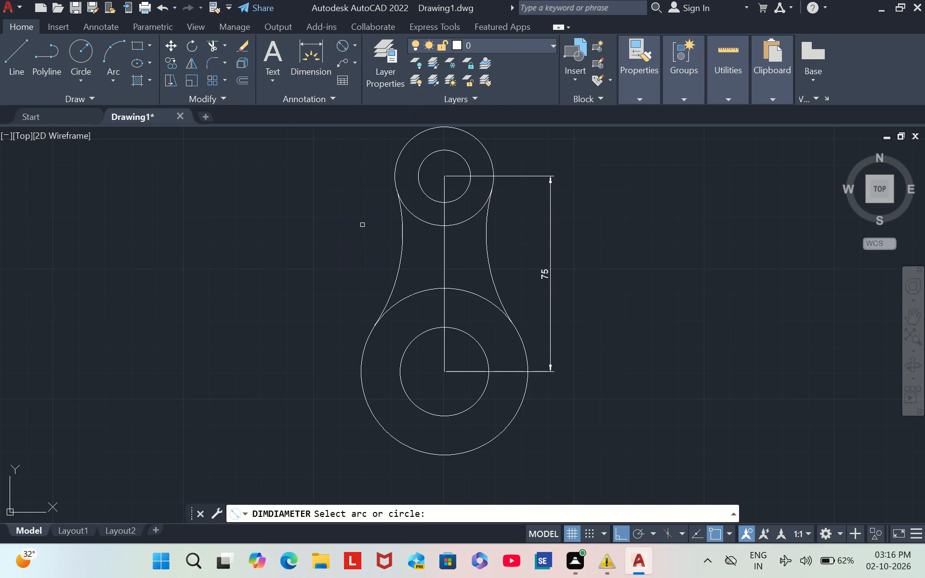
left_click(485, 350)
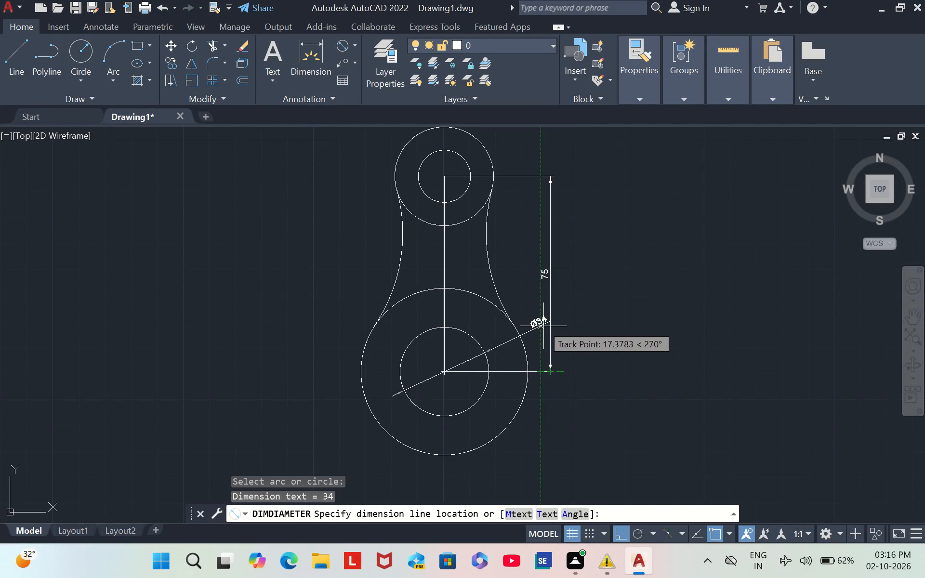
left_click(530, 313)
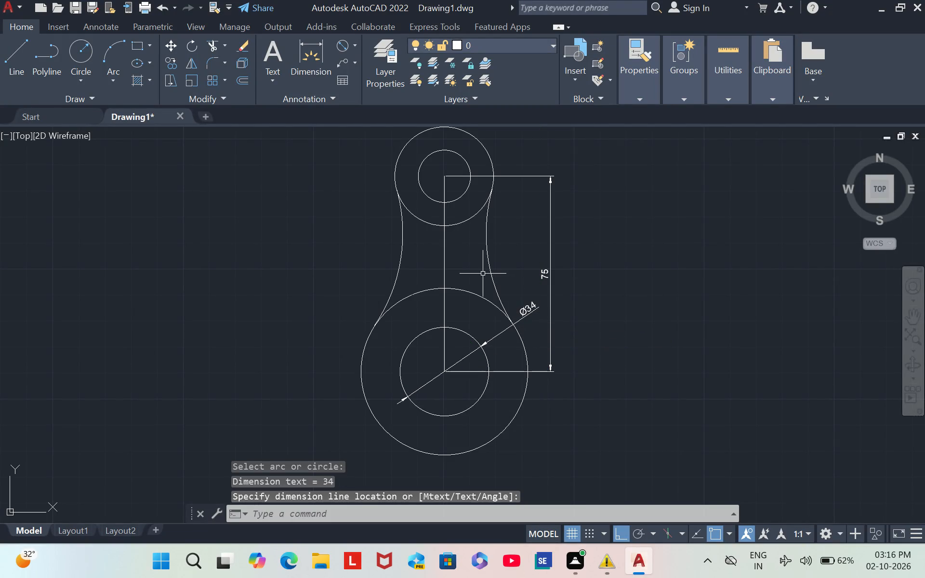
left_click(349, 41)
left_click(526, 398)
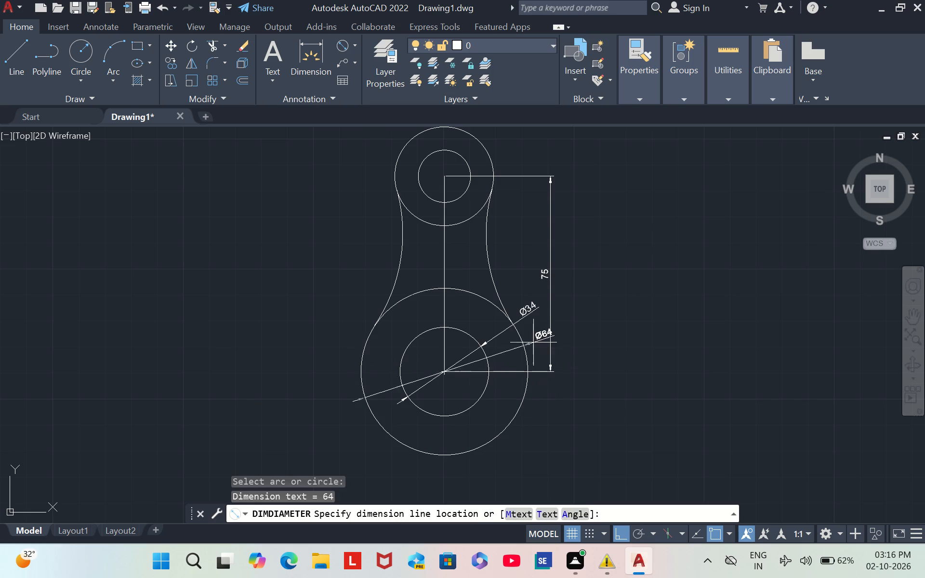
left_click(574, 322)
left_click(604, 379)
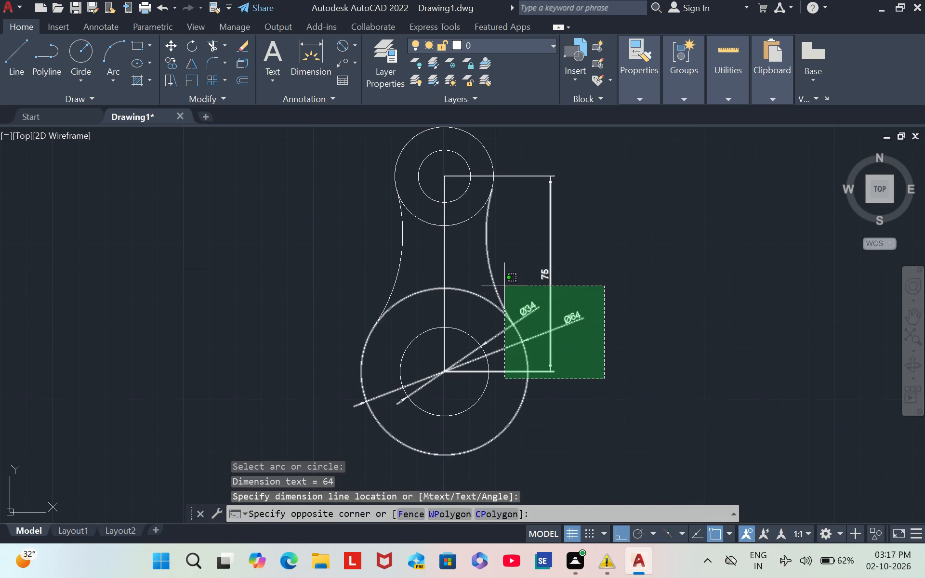
key("Escape")
key("Escape")
key("Escape")
key("Escape")
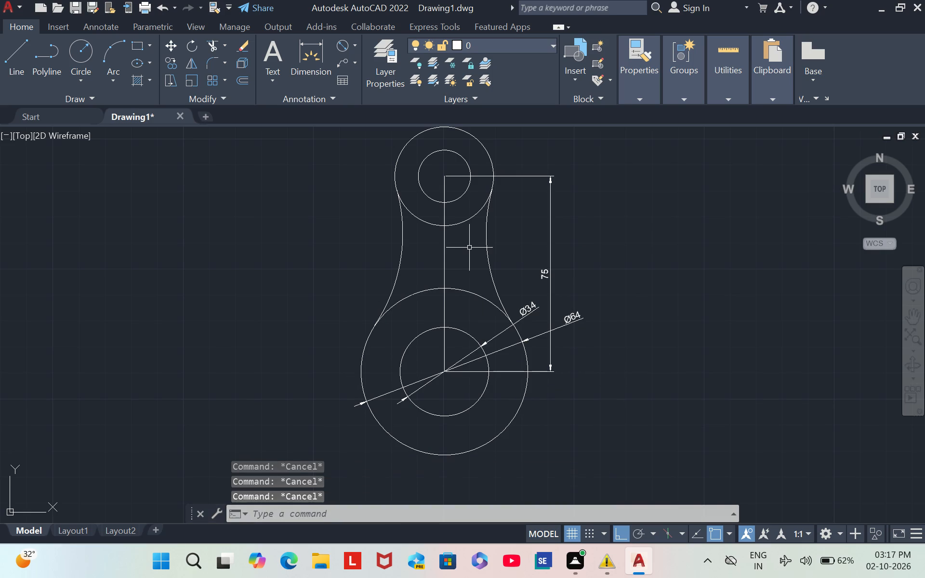
Add diameter dimensions to the upper circles, with the outer circle's text on the left and the inner circle's at the upper right.
left_click(344, 48)
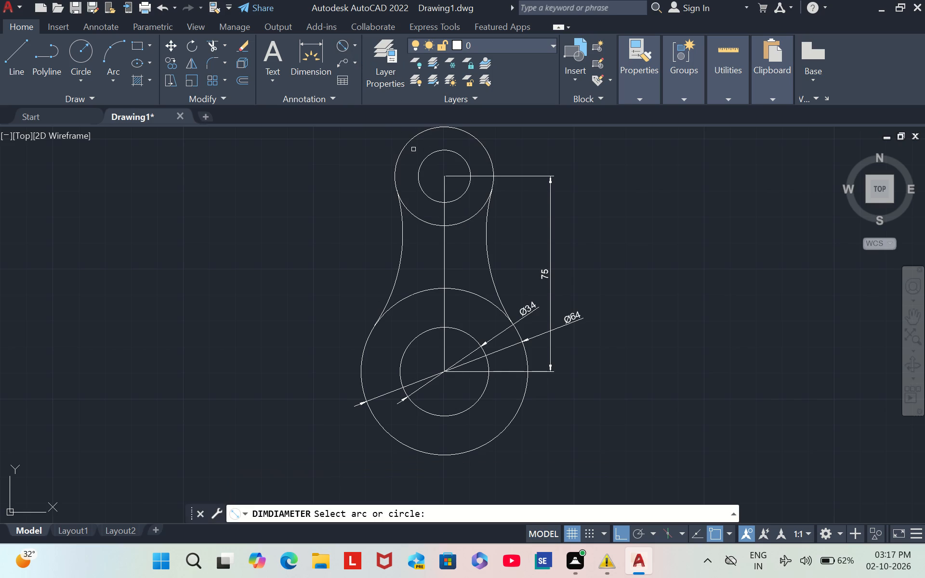
left_click(404, 147)
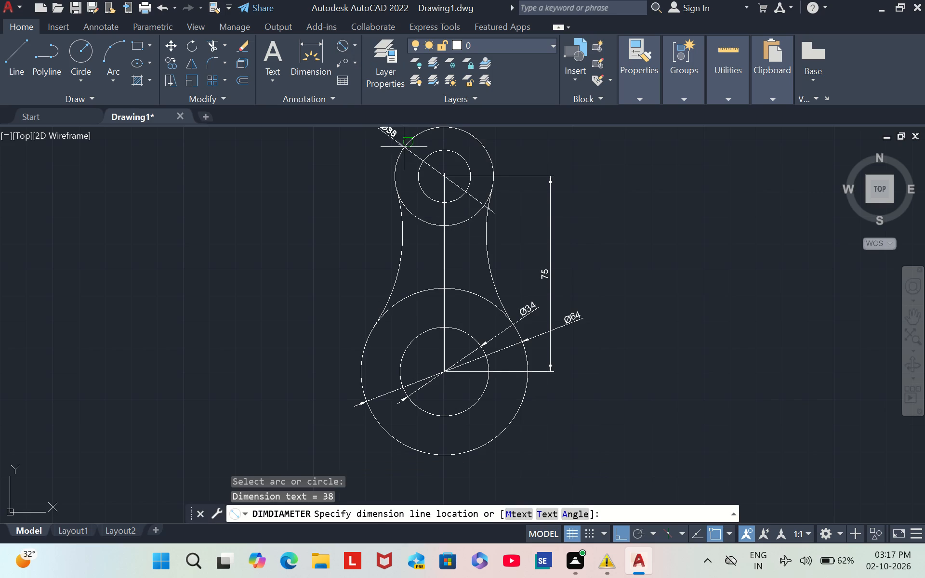
left_click(367, 164)
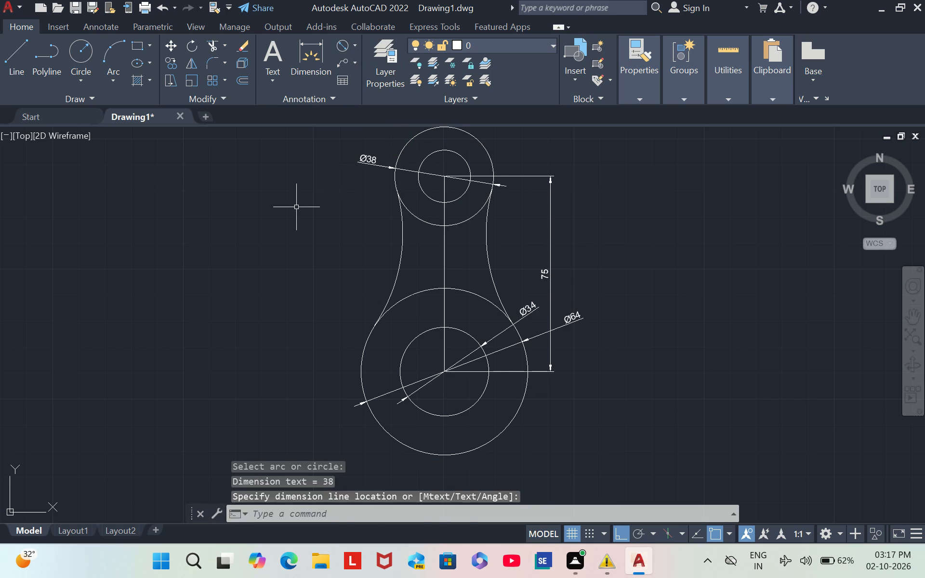
left_click(296, 207)
left_click(341, 49)
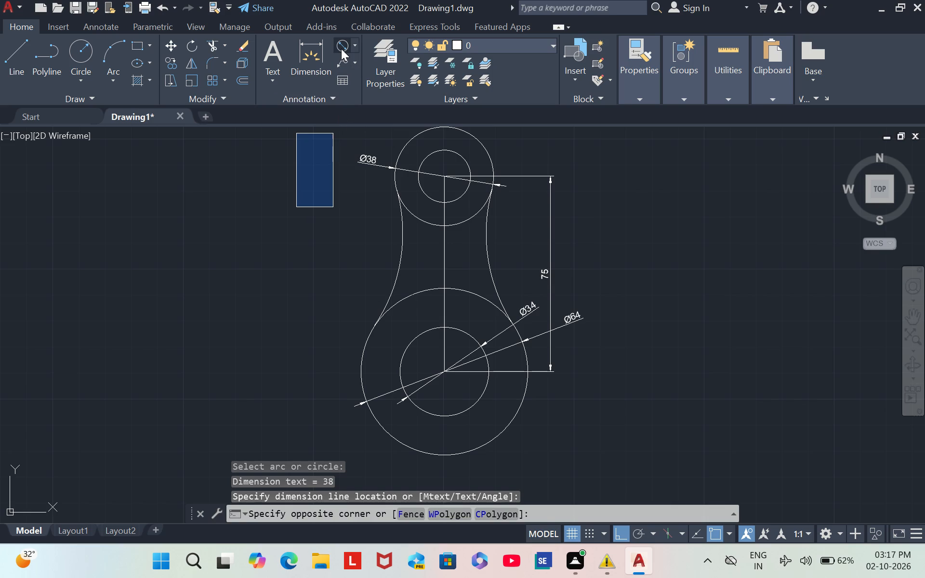
left_click(339, 37)
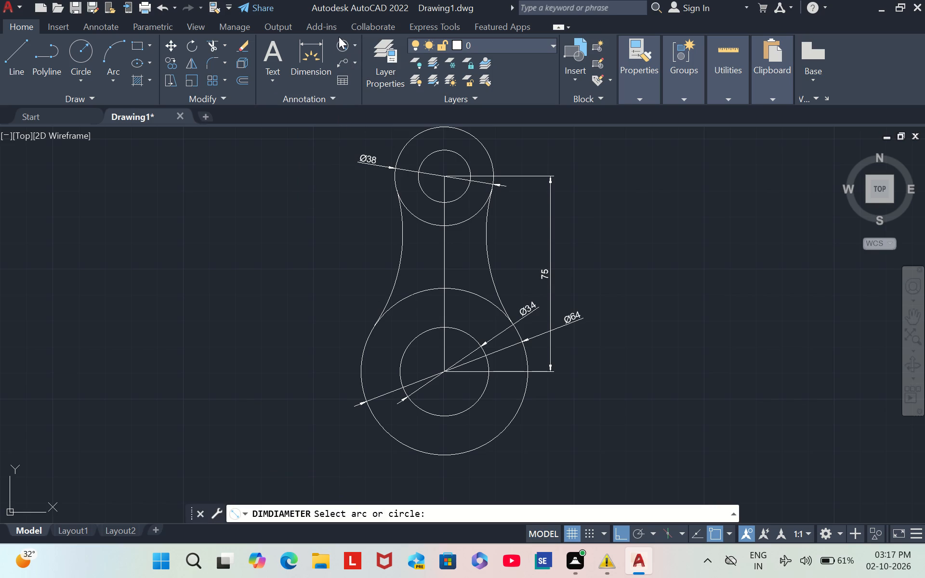
left_click(339, 37)
left_click(471, 170)
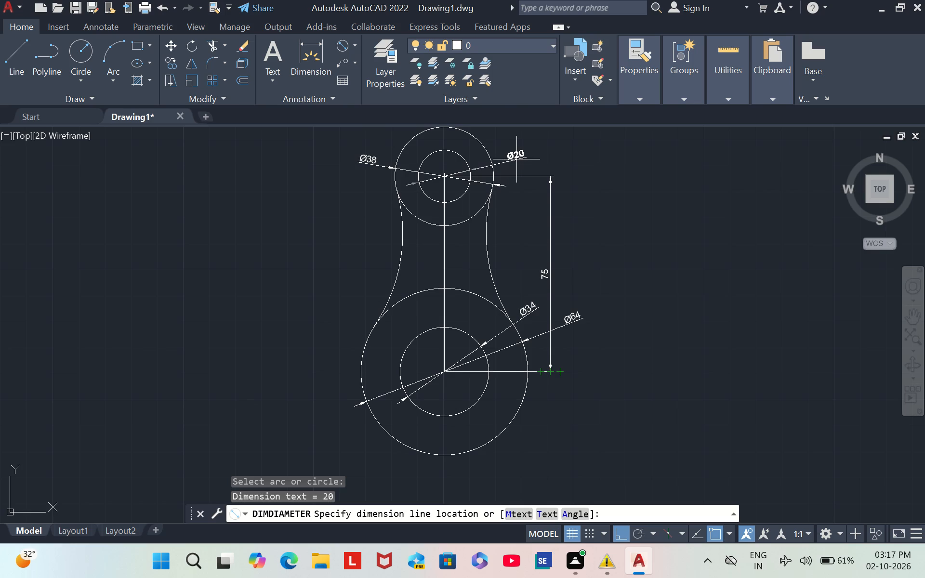
left_click(506, 137)
left_click(652, 214)
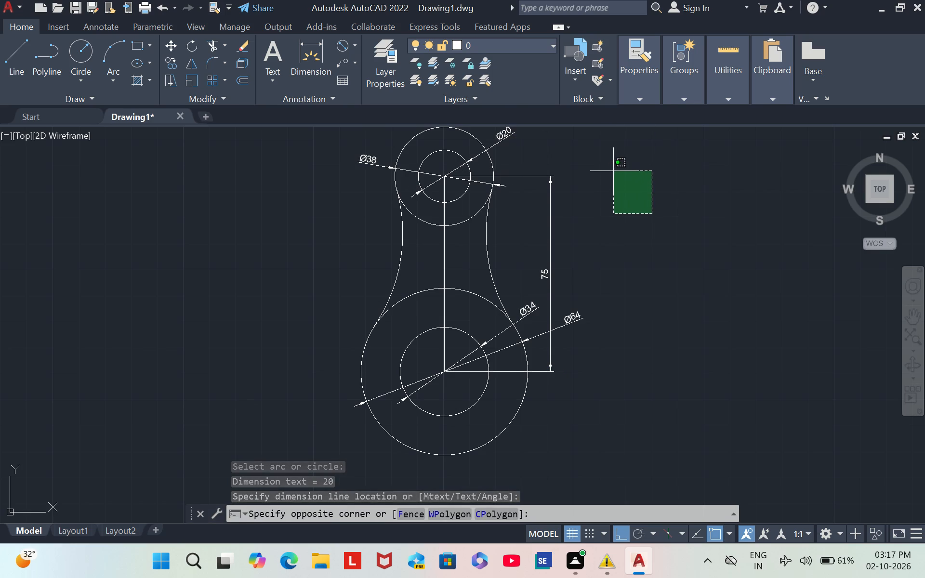
key("Escape")
key("Escape")
key("Escape")
key("Escape")
key("Escape")
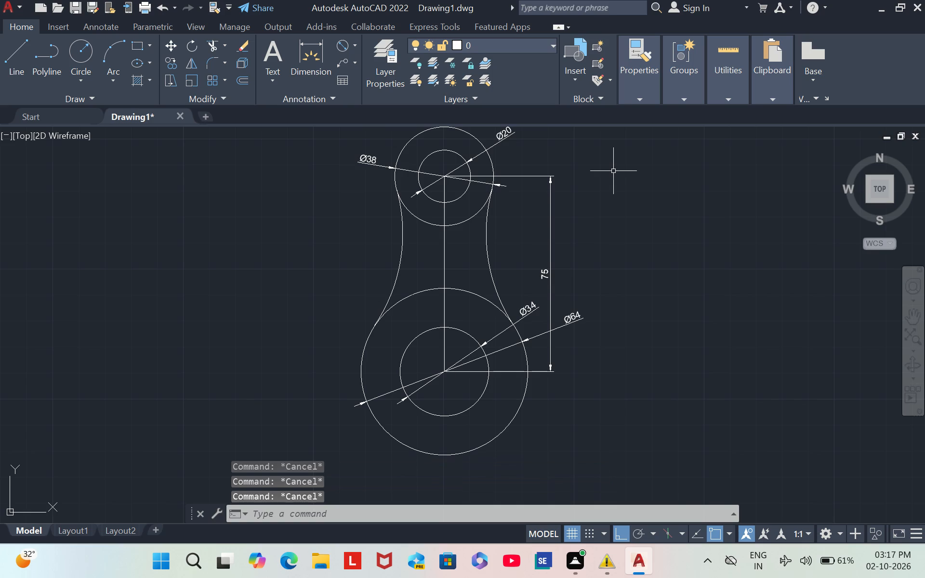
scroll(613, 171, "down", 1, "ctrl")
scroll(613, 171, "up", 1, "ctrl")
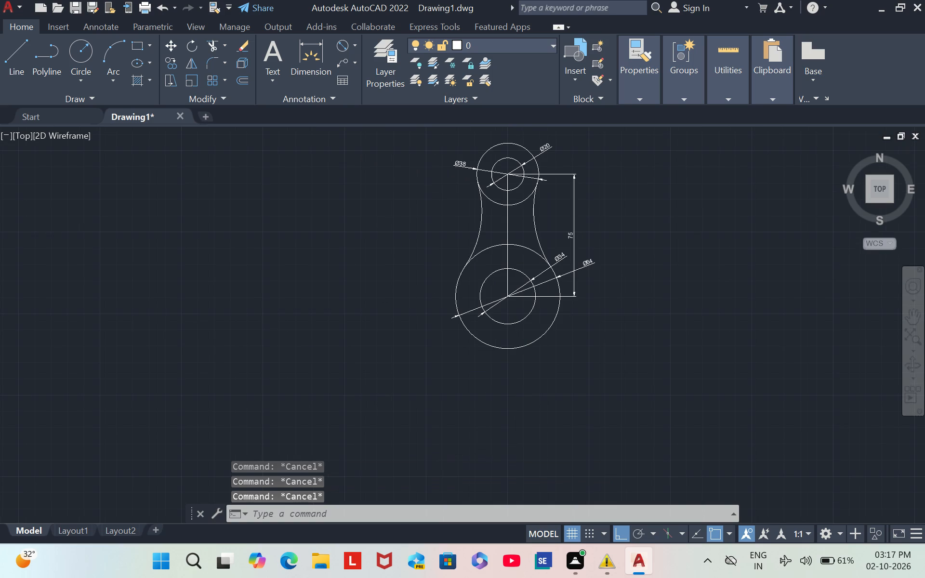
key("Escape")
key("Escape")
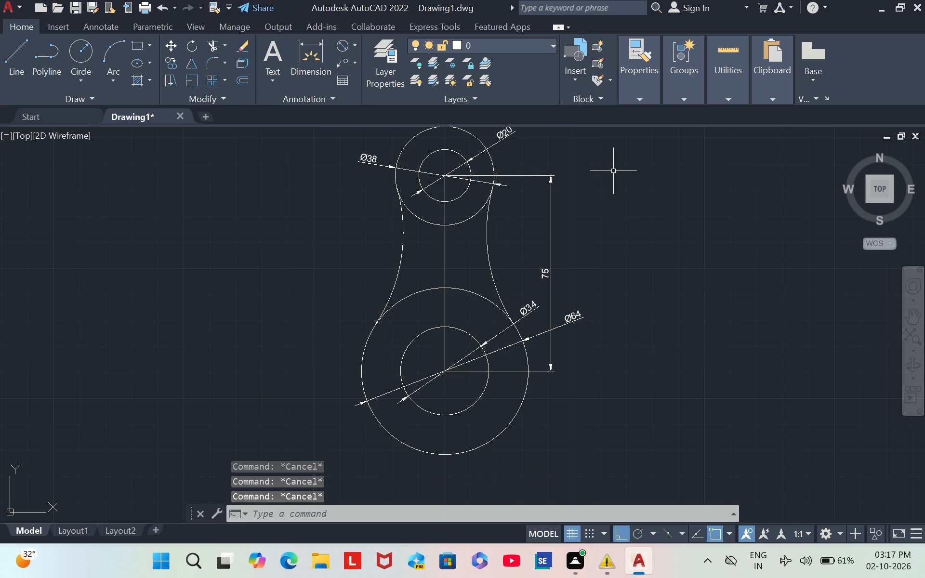
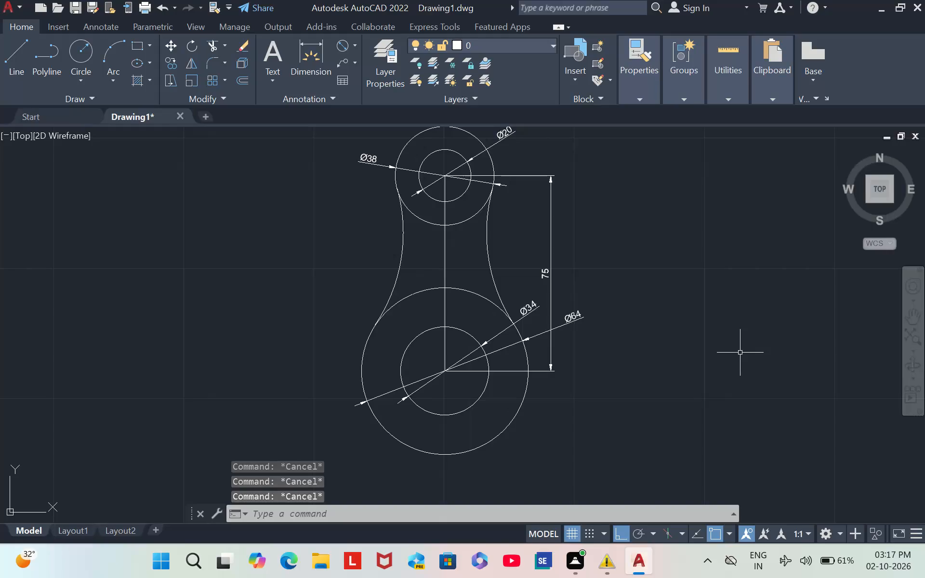
Draw a circle of diameter 128 in the empty space to the left of the dimensioned link figure.
scroll(740, 353, "down", 1, "ctrl")
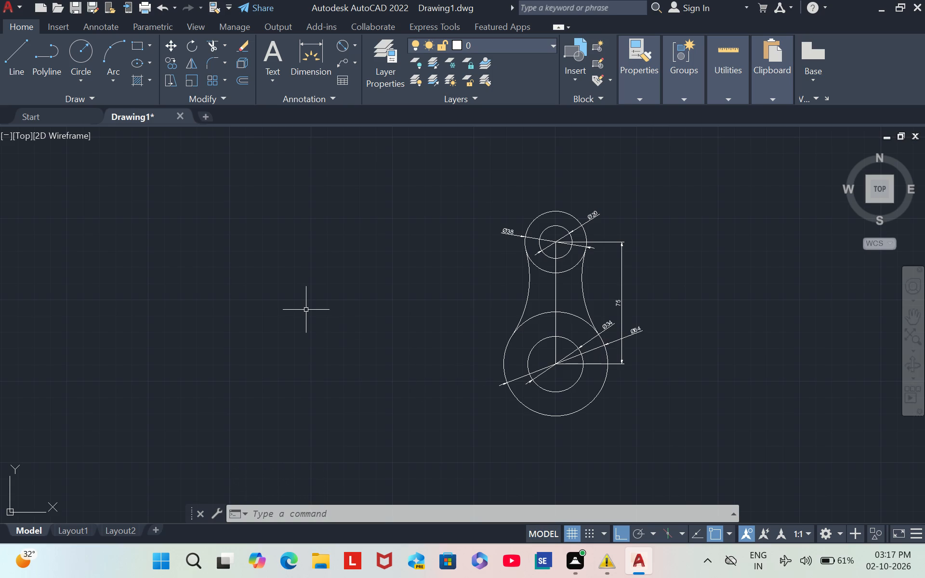
key("c")
key("Return")
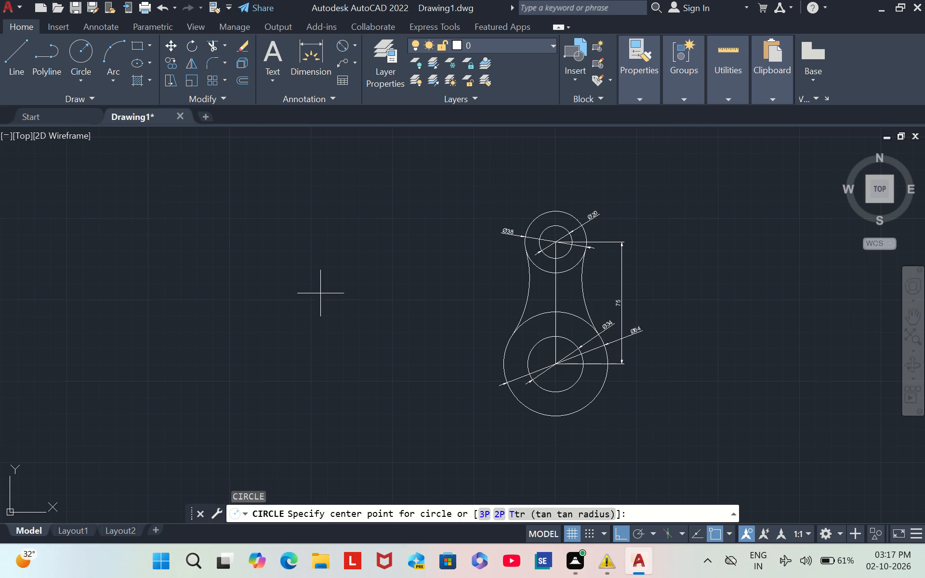
left_click_drag(298, 289, 293, 328)
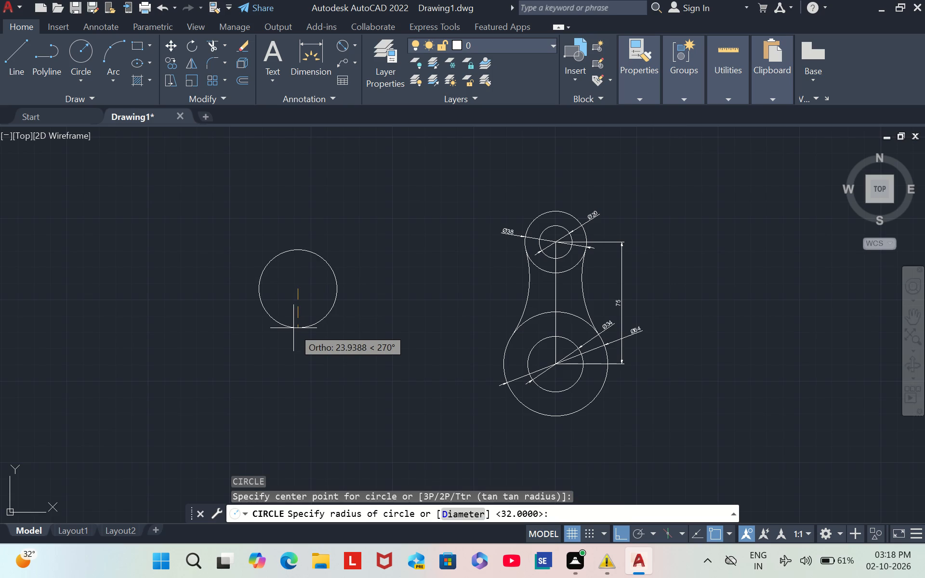
key("d")
key("Return")
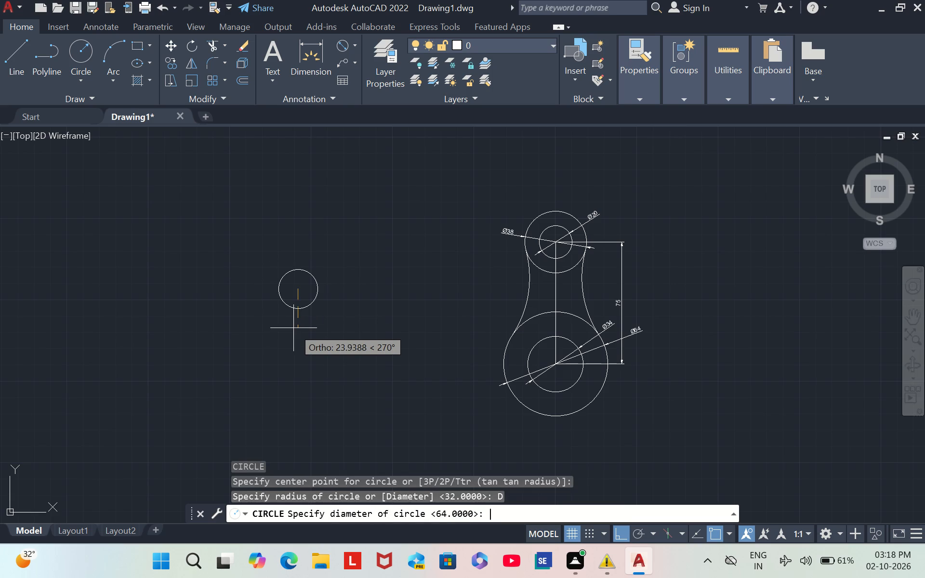
type("12")
key("8")
key("Return")
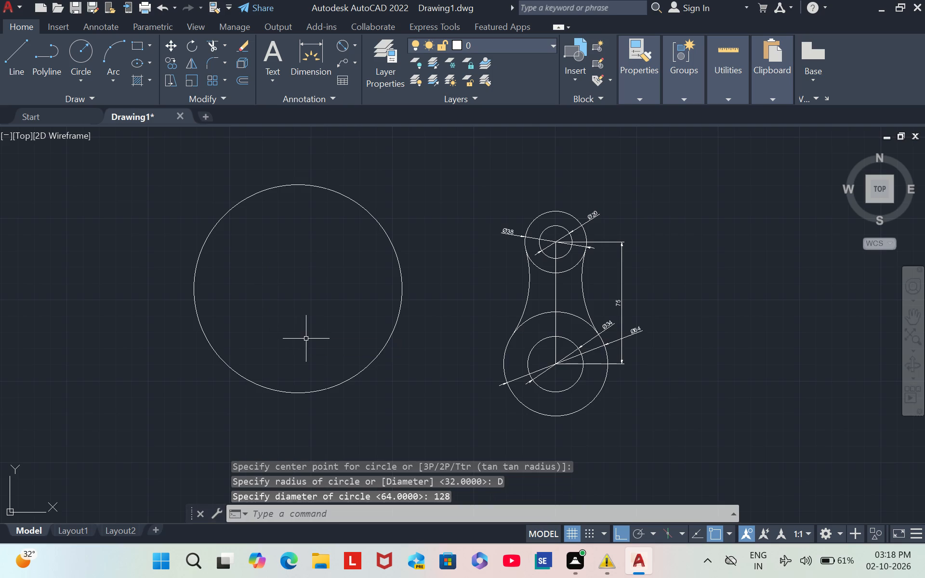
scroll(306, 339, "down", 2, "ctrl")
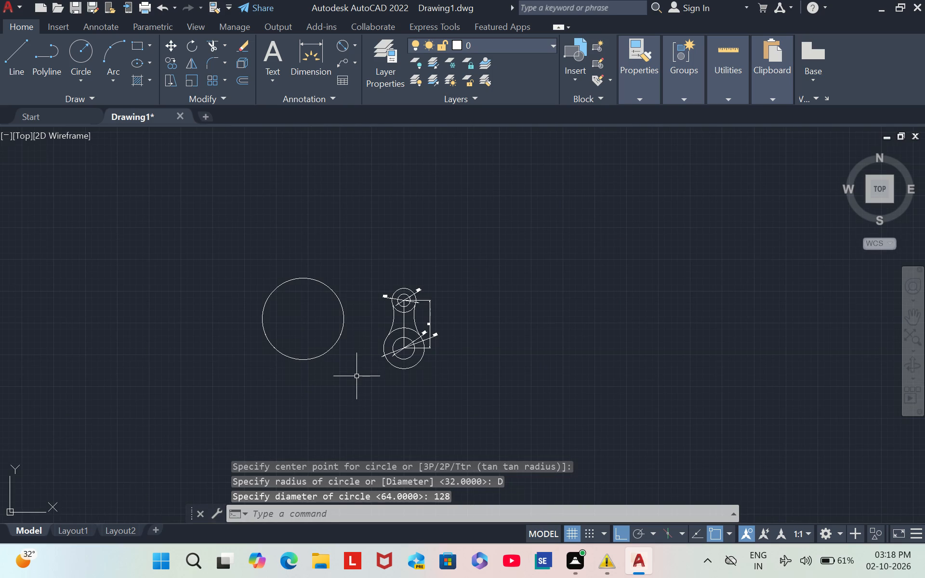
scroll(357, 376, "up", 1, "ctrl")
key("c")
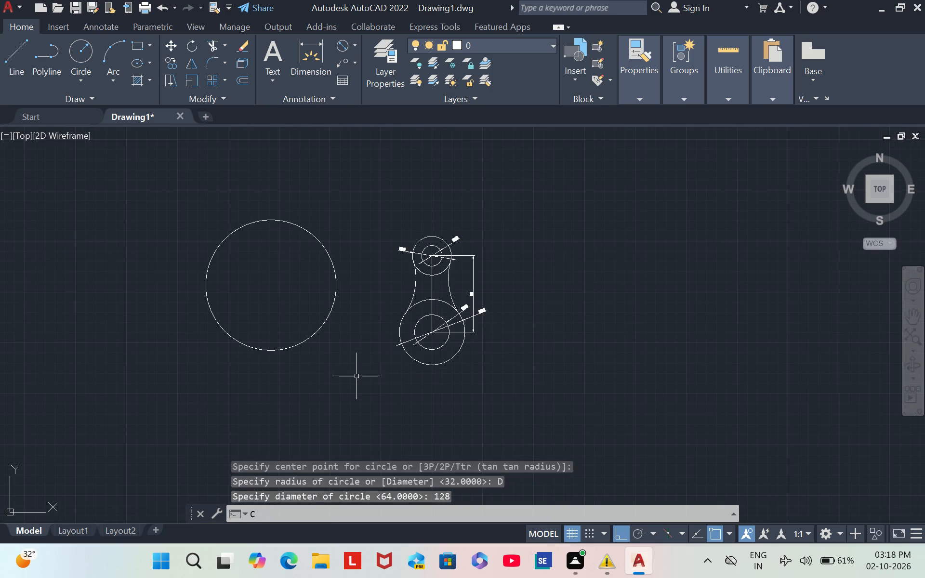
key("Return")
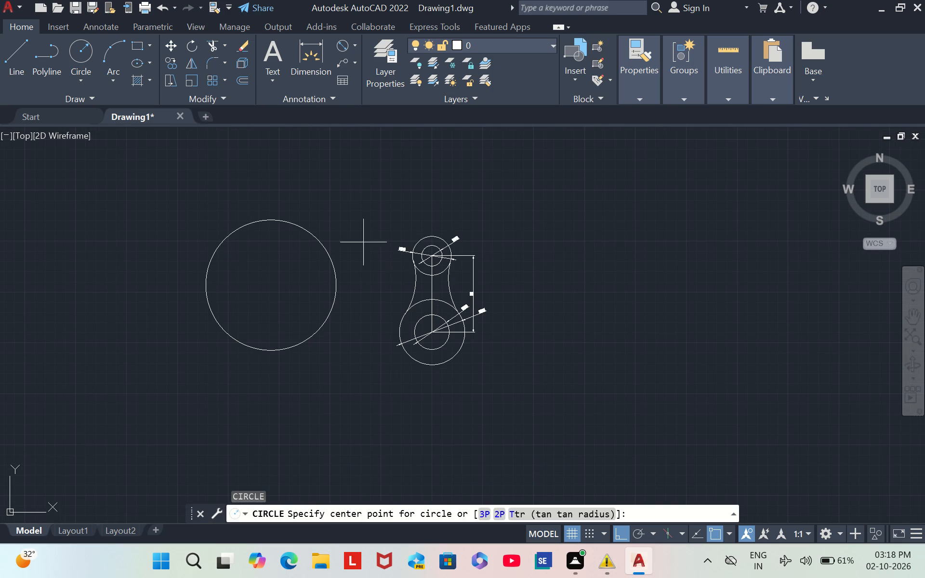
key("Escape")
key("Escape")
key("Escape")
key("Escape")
Draw a circle of diameter 68 concentric with the 128-diameter circle.
key("c")
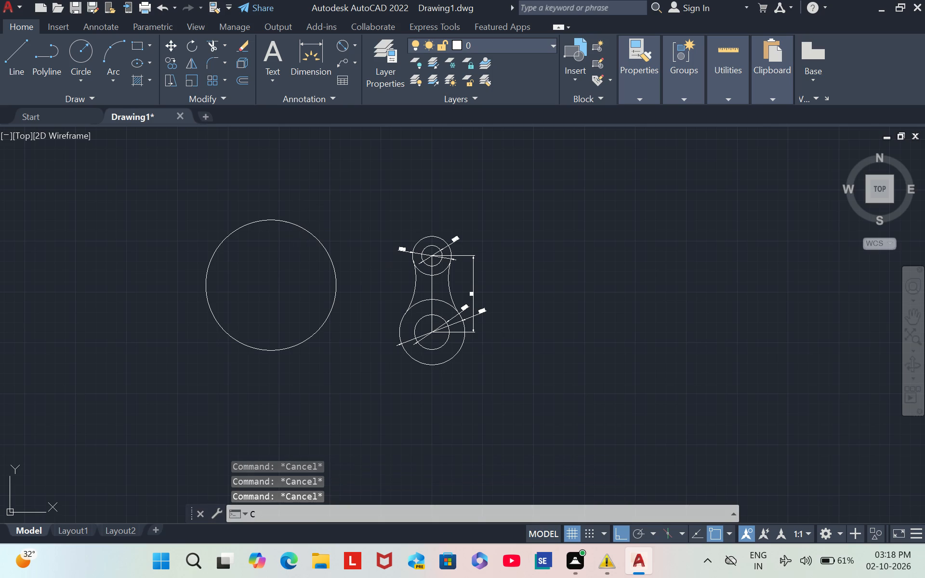
key("Return")
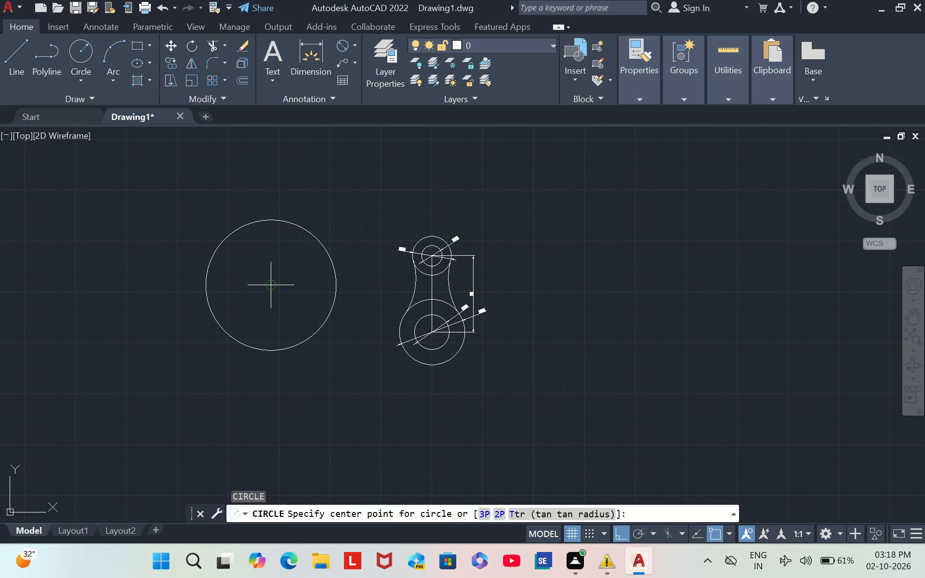
left_click(273, 285)
key("d")
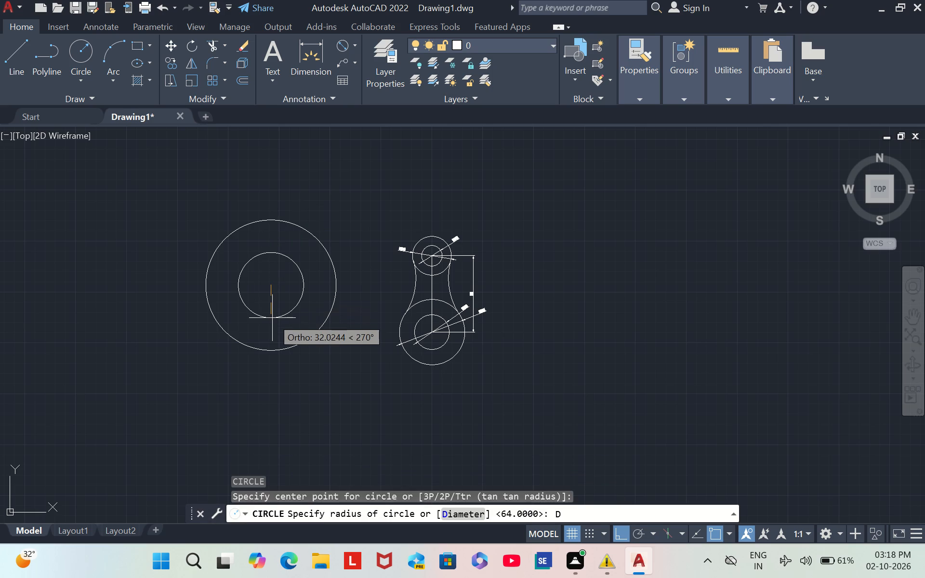
key("Return")
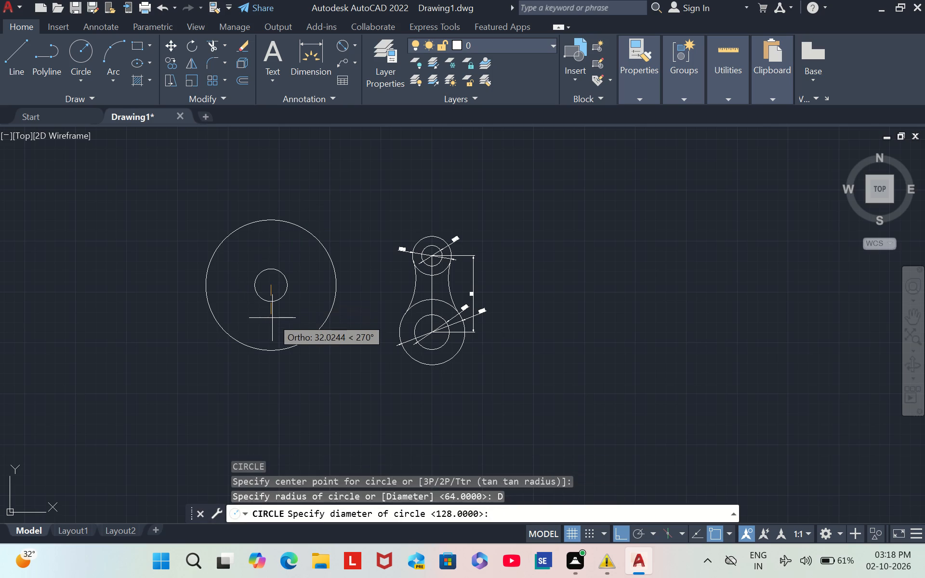
type("68")
key("Return")
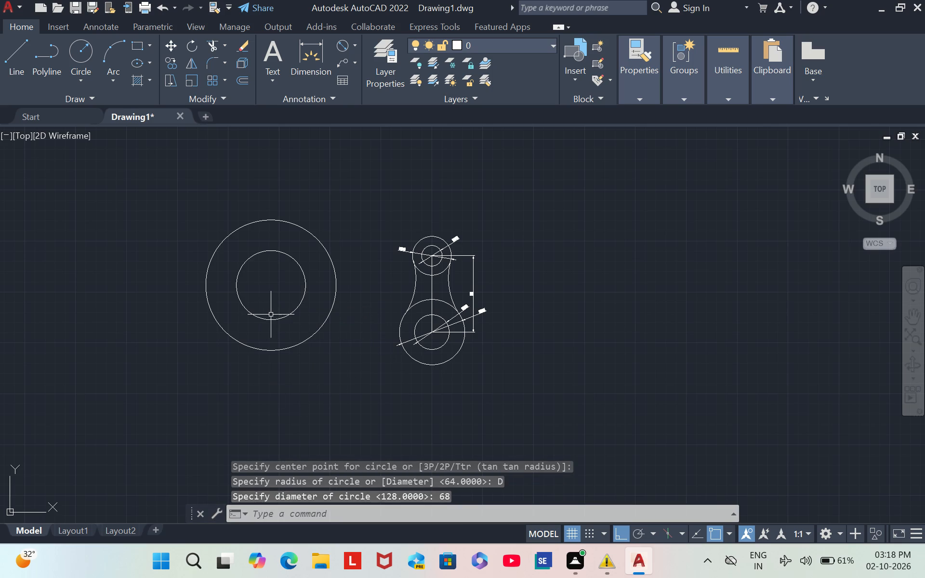
Draw a line 150 long vertically upward from the centre of the 128 and 68 diameter circles.
key("l")
key("Return")
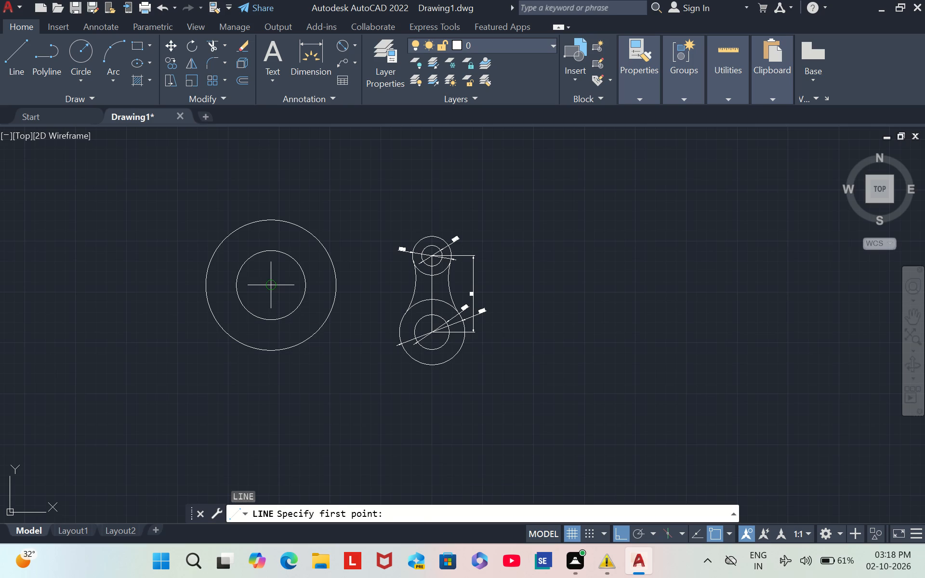
left_click(270, 287)
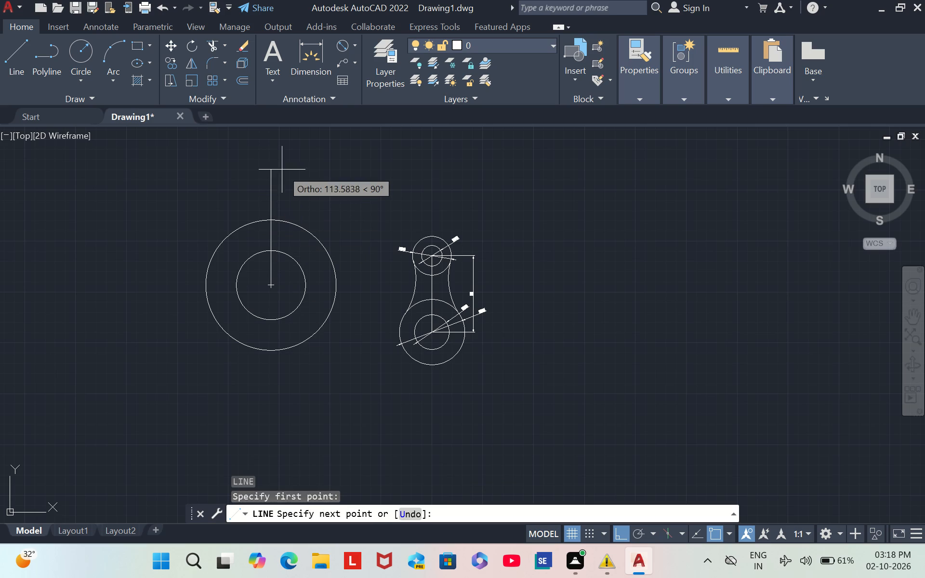
type("150")
key("Return")
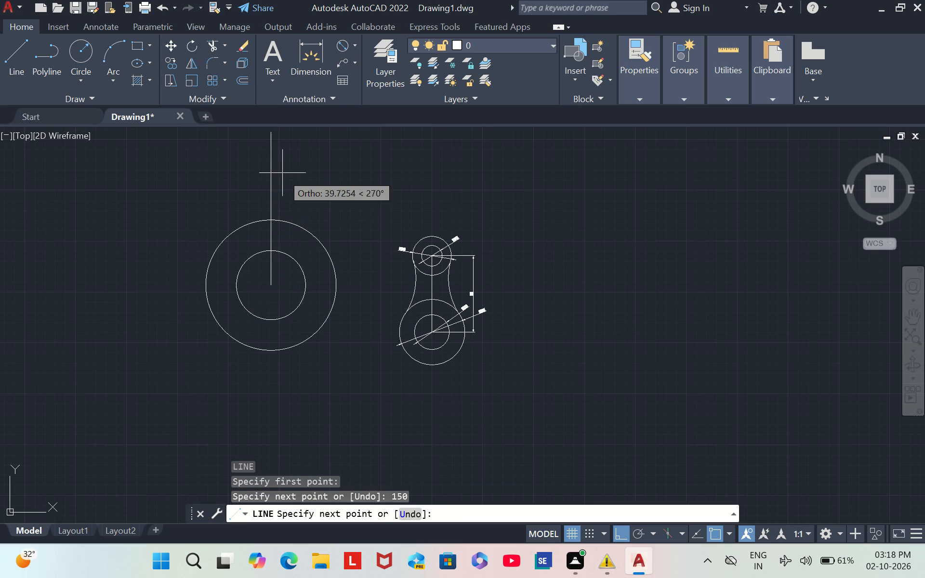
Continue with a horizontal line across the upper end of the 150-long line, extending to both sides, and finish the line.
scroll(282, 175, "down", 2, "ctrl")
scroll(282, 175, "up", 1, "ctrl")
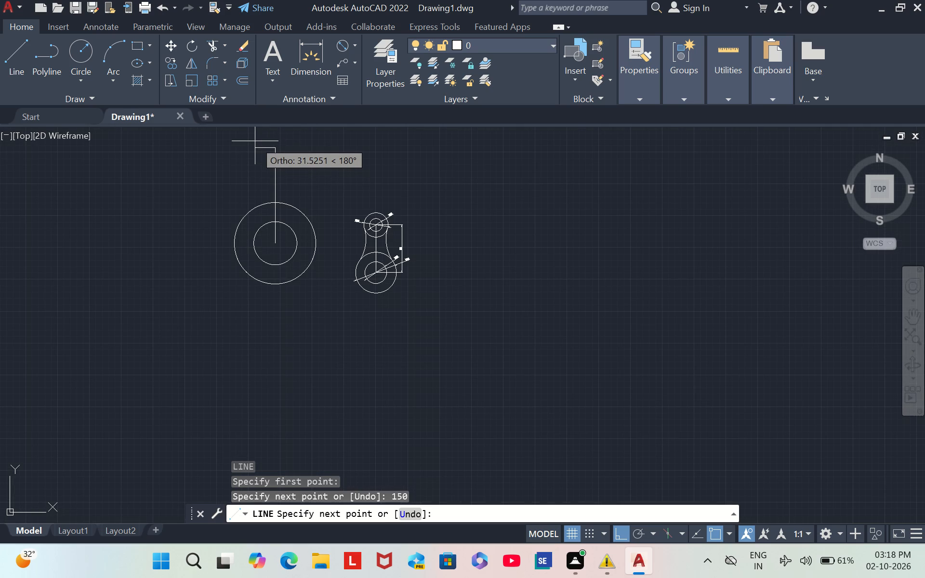
left_click_drag(249, 141, 303, 147)
left_click(303, 147)
key("Escape")
key("Escape")
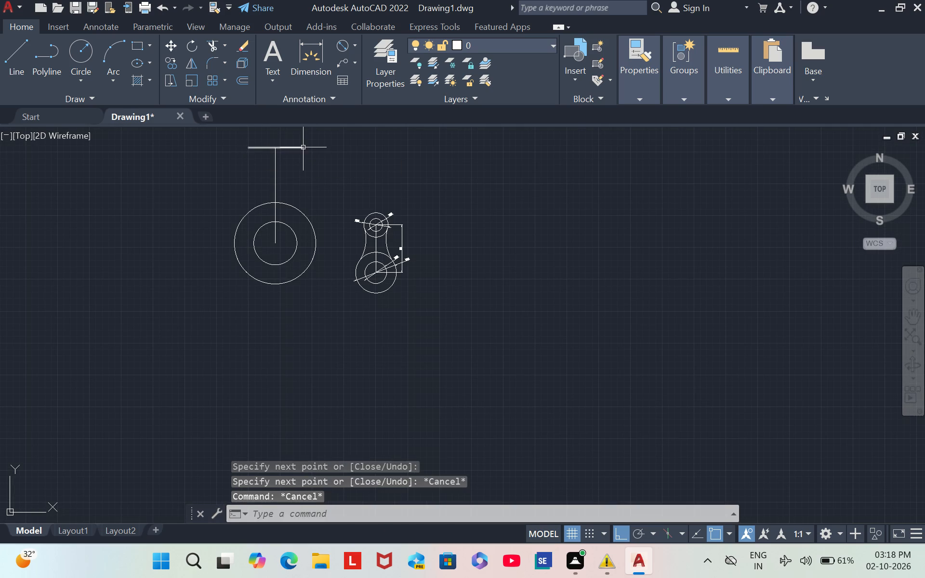
left_click(303, 147)
scroll(303, 147, "down", 1, "ctrl")
key("ctrl+Escape")
key("Escape")
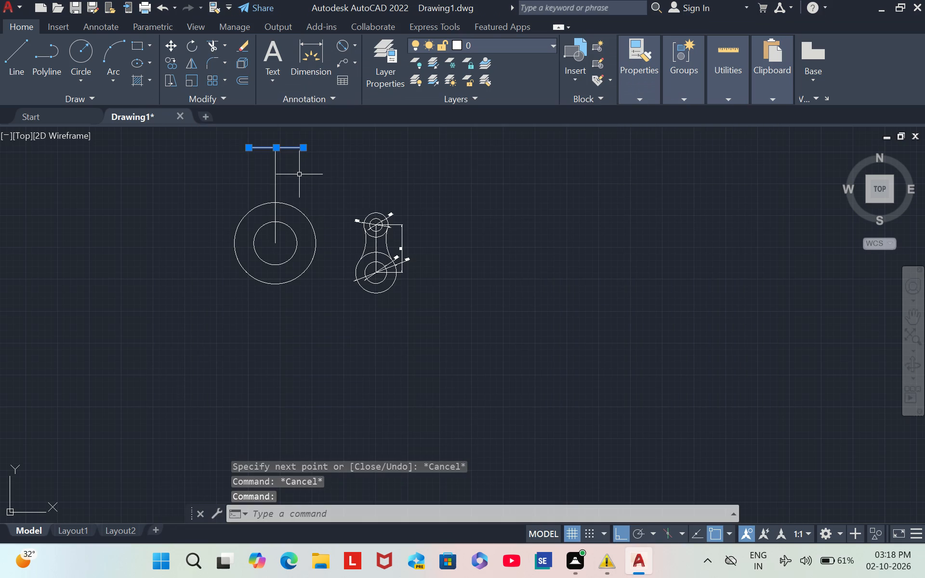
key("Escape")
Draw a circle of diameter 20 centred on the upper end of the 150-long vertical line.
scroll(276, 139, "up", 2, "ctrl")
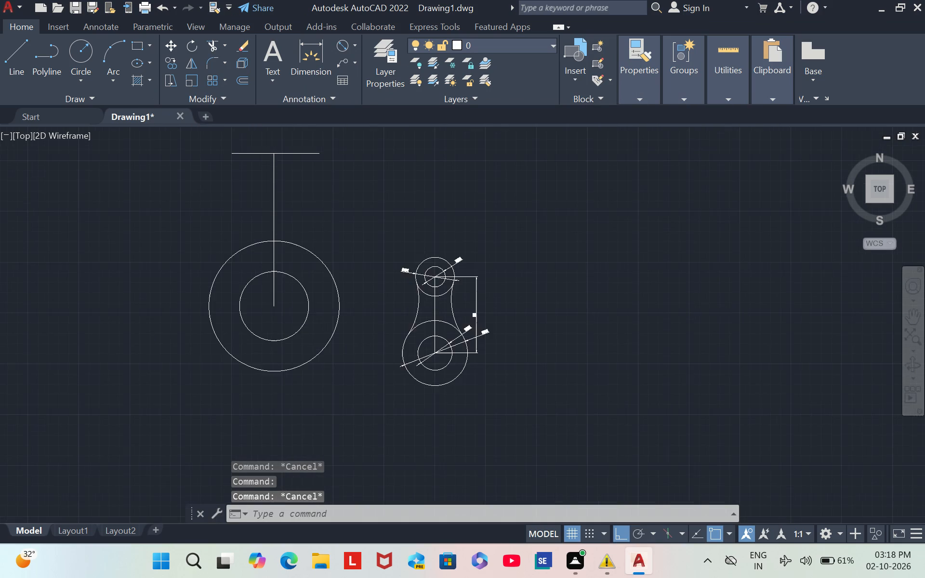
scroll(276, 139, "up", 1, "ctrl")
key("Escape")
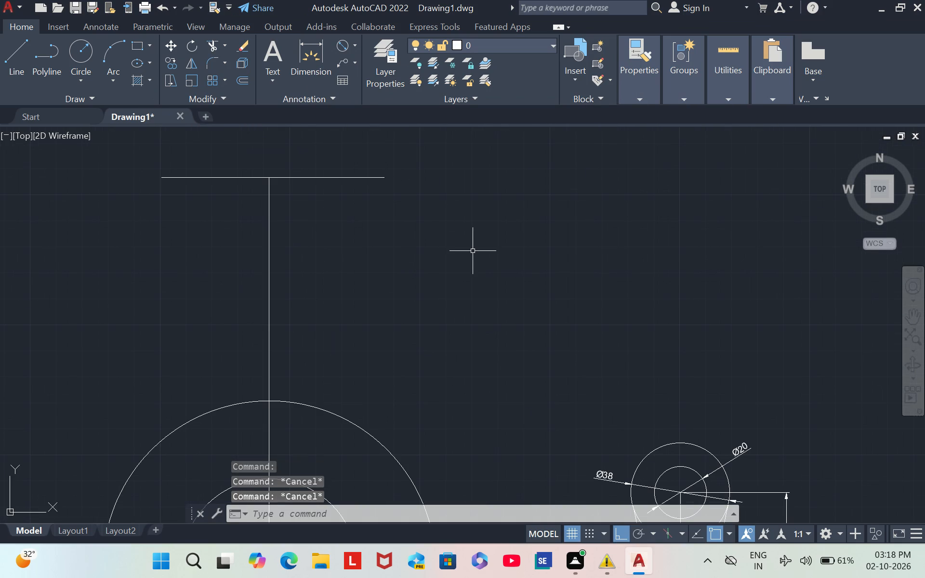
key("c")
key("Return")
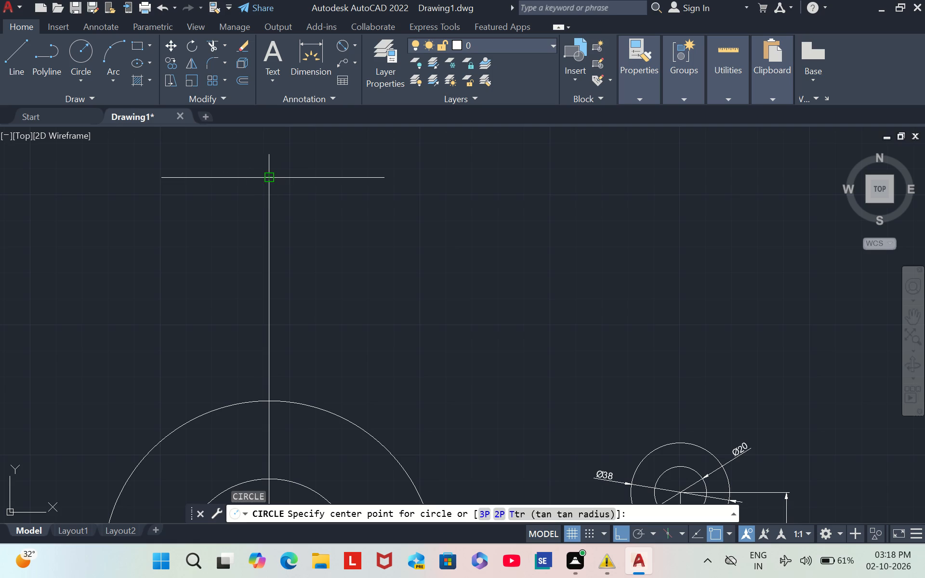
left_click_drag(266, 181, 264, 228)
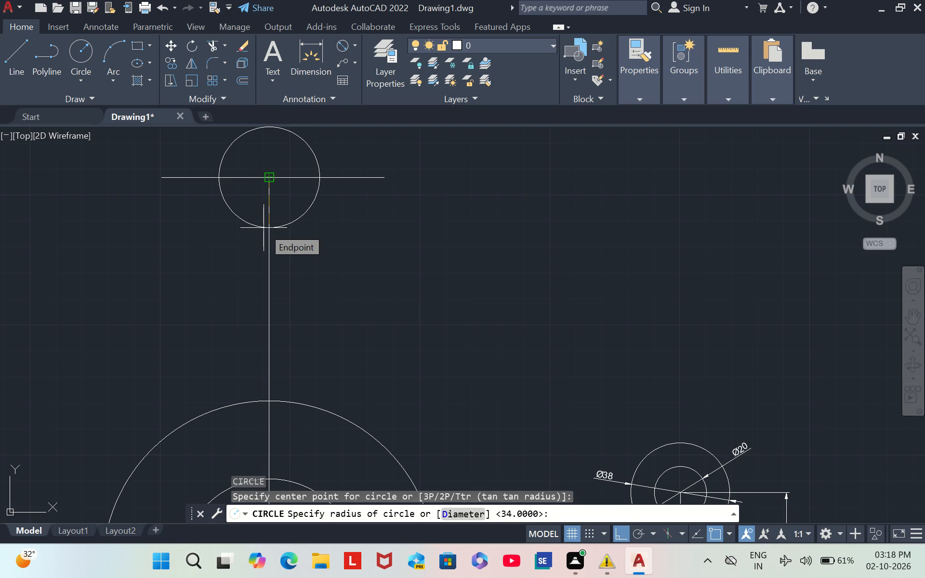
key("d")
key("Return")
type("20")
key("Return")
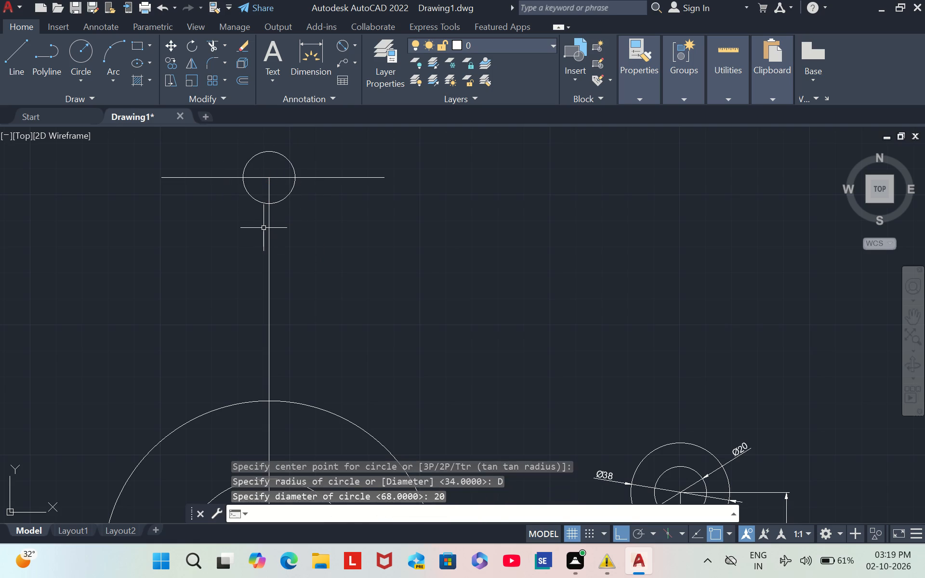
Draw a circle of diameter 76 concentric with the new upper 20-diameter circle.
key("c")
key("Return")
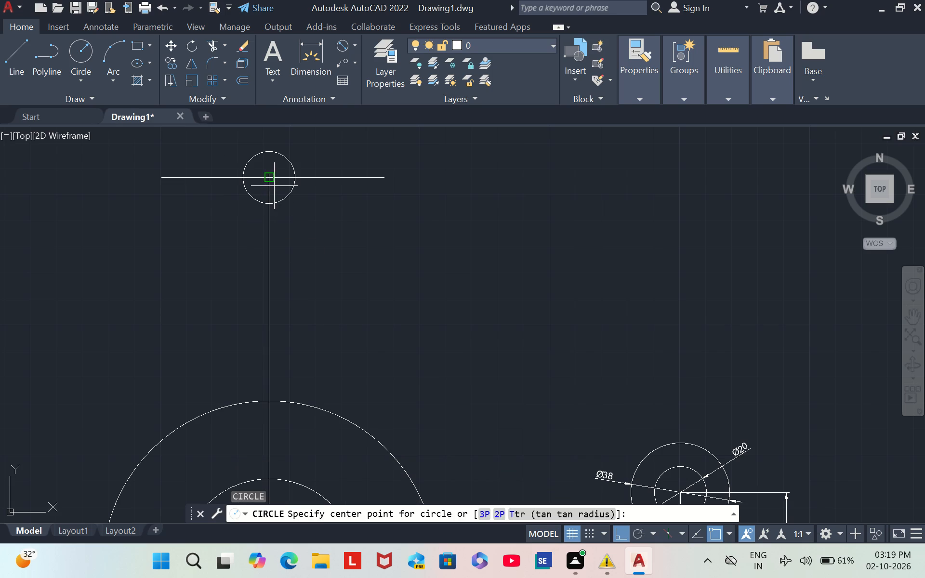
left_click_drag(268, 179, 264, 223)
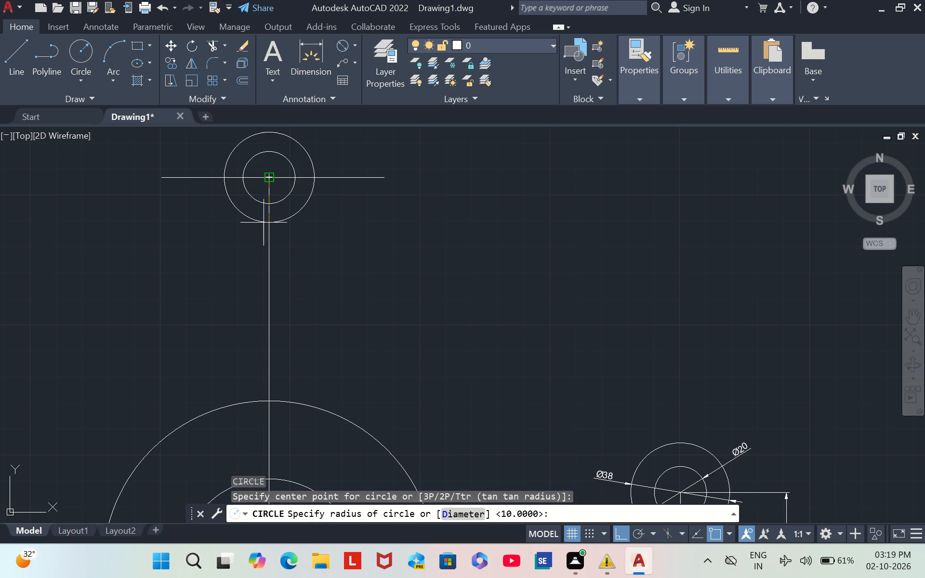
left_click_drag(264, 223, 264, 222)
key("d")
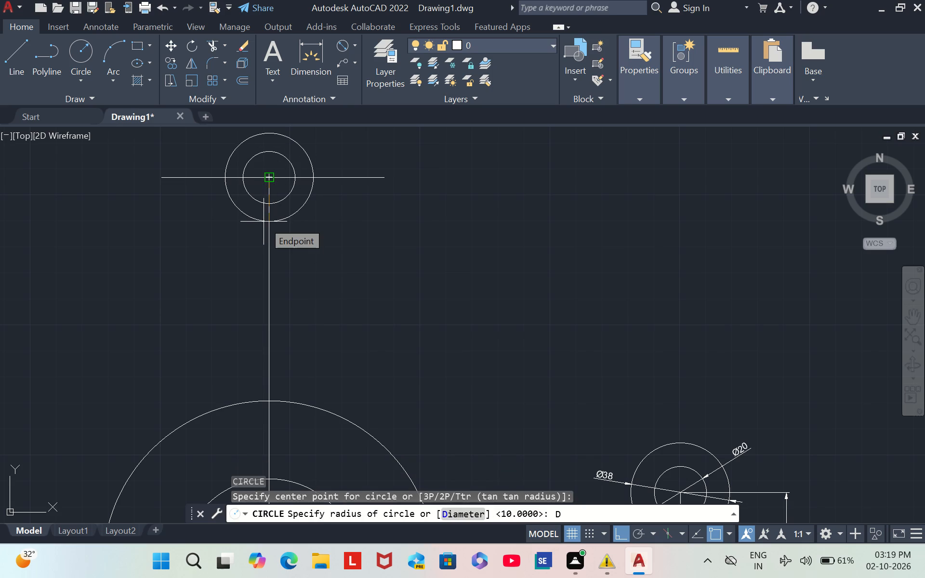
key("Return")
type("76")
key("Return")
Fillet the 76 diameter upper circle to the 128 diameter circle with radius 128 on the right side of the larger link.
scroll(264, 222, "down", 3, "ctrl")
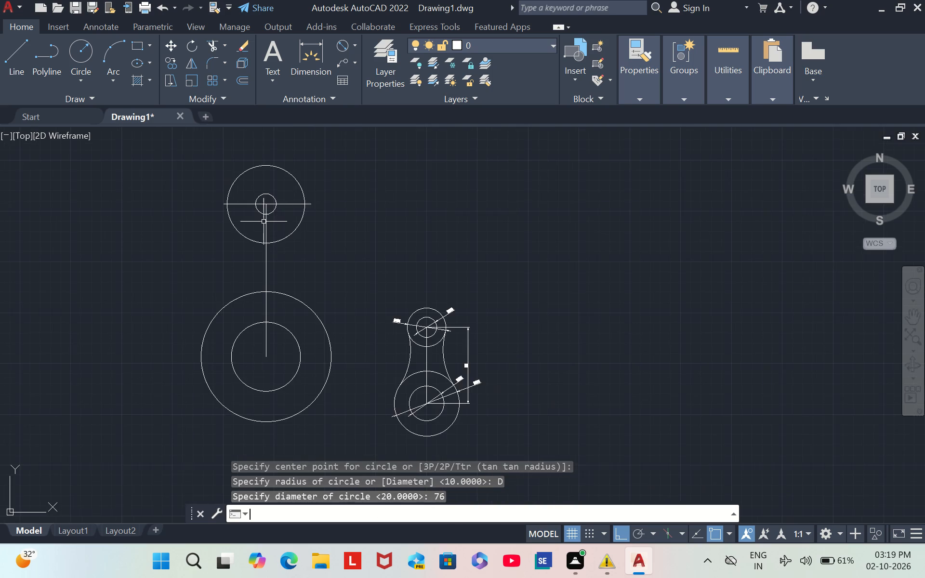
scroll(261, 333, "up", 2, "ctrl")
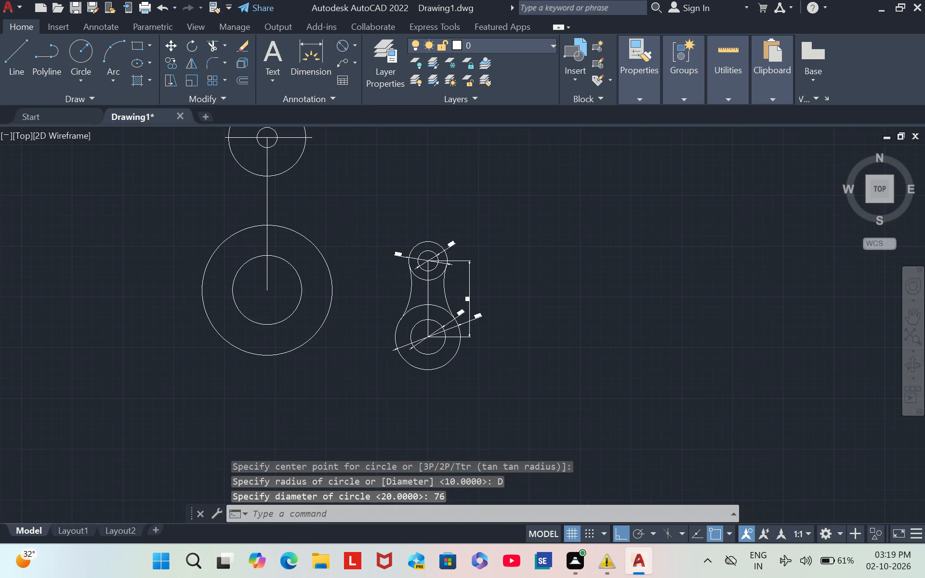
scroll(261, 333, "down", 2, "ctrl")
scroll(310, 272, "up", 1, "ctrl")
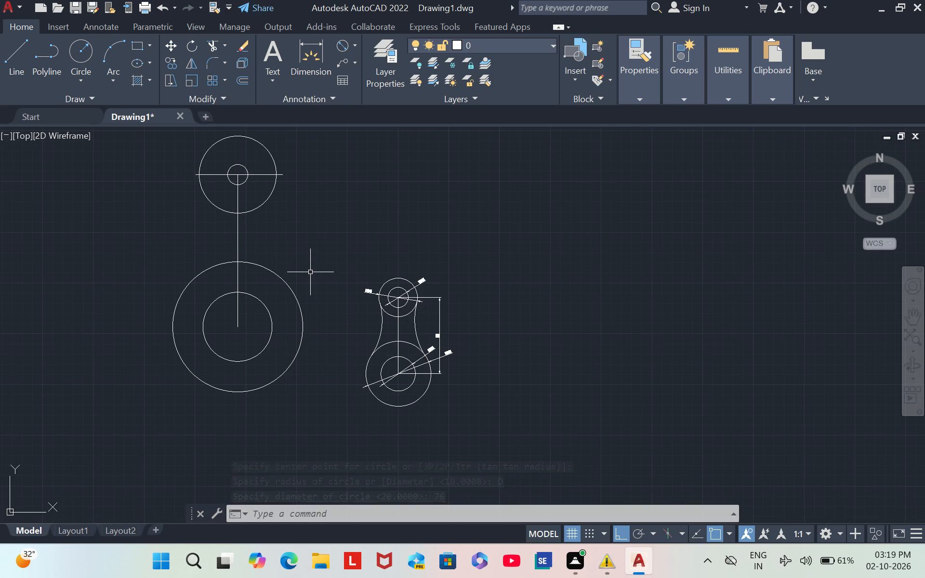
left_click(213, 65)
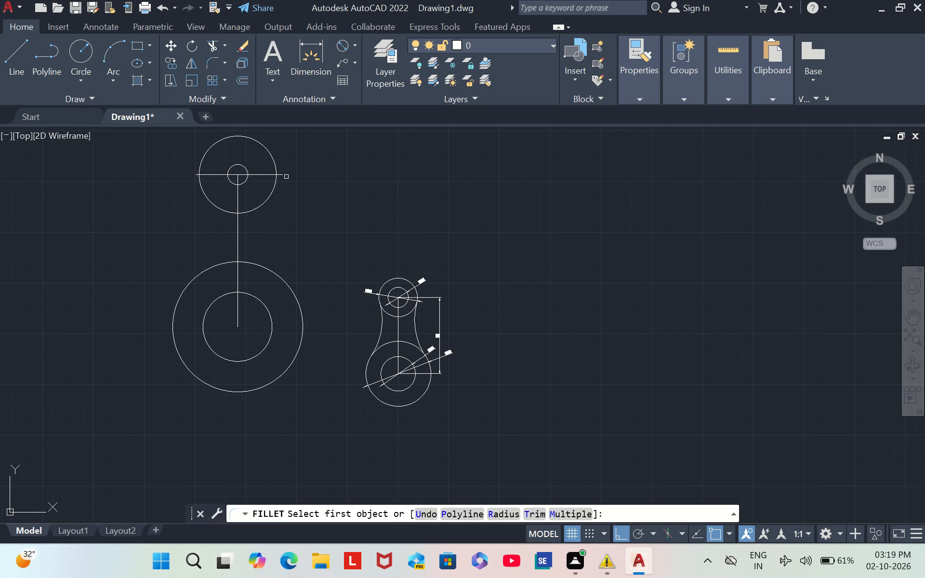
key("r")
key("Return")
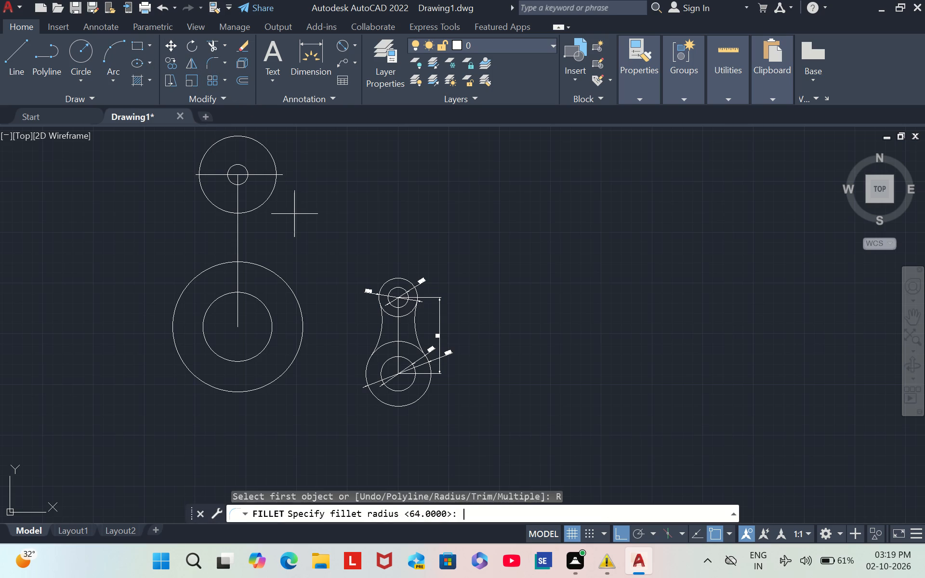
type("128")
key("Return")
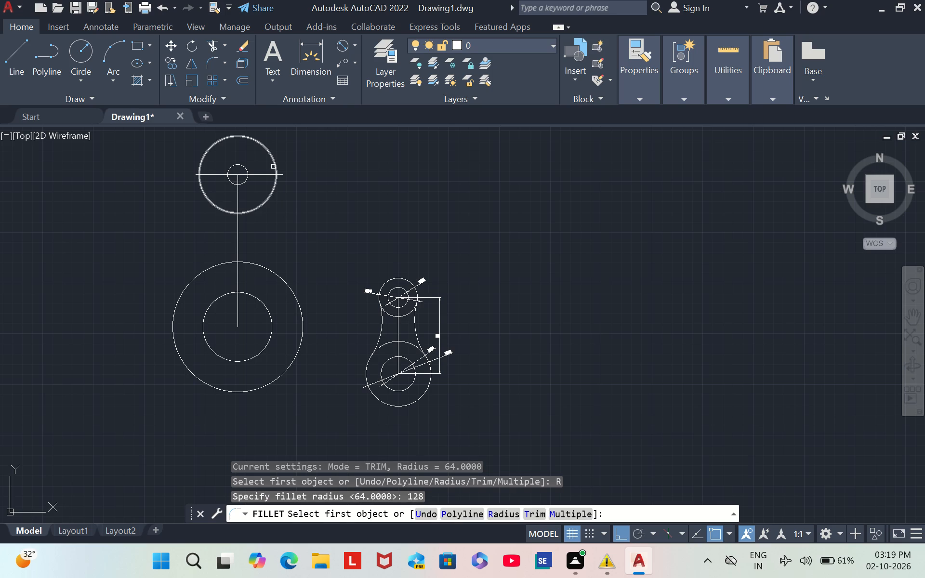
left_click(273, 167)
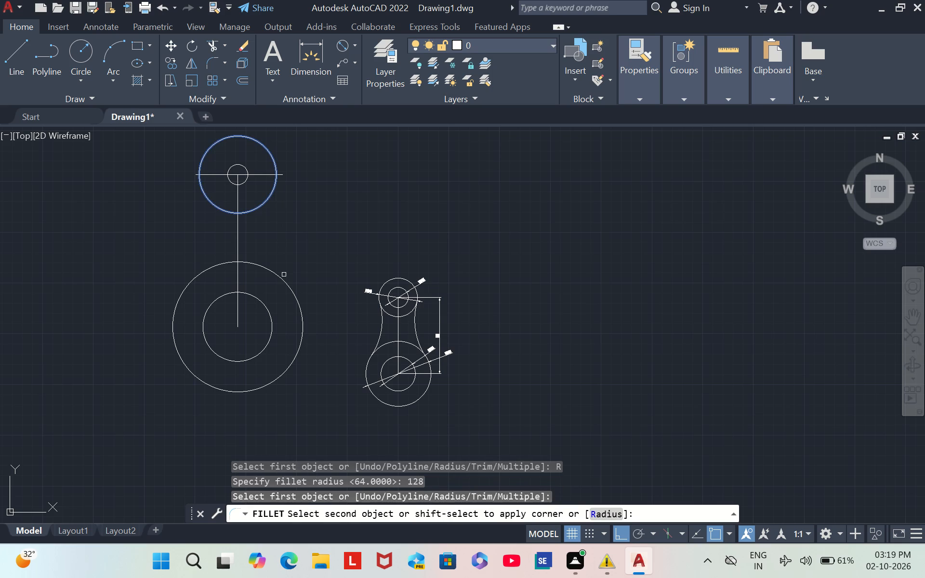
left_click(285, 280)
left_click(317, 256)
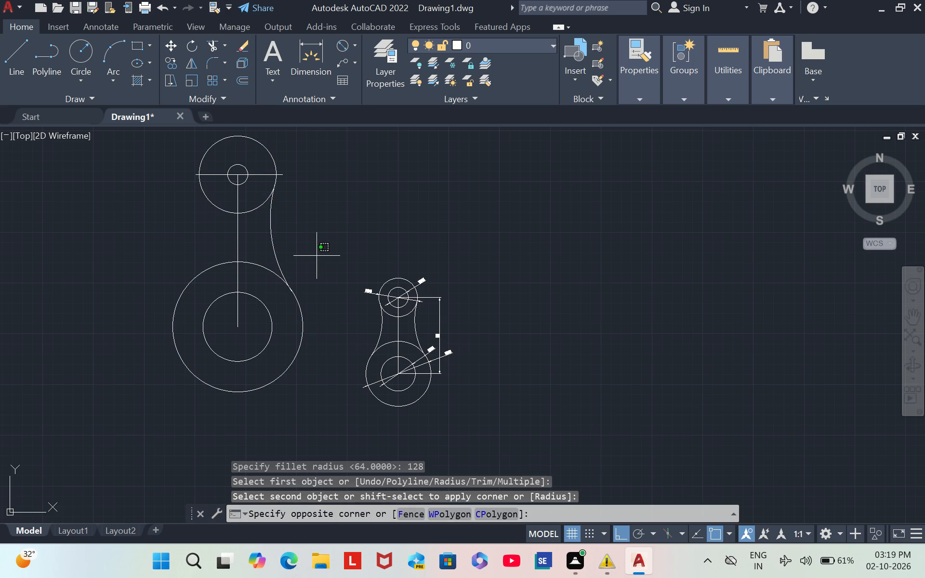
key("Escape")
key("Escape")
key("Escape")
key("Escape")
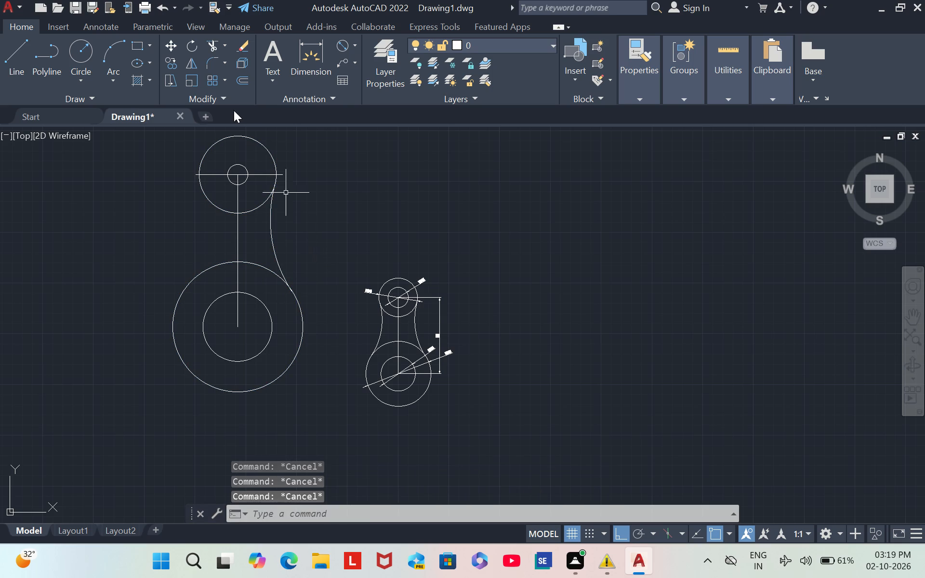
Fillet the same 76 and 128 diameter circles with radius 128 on the left side of the link.
left_click(210, 65)
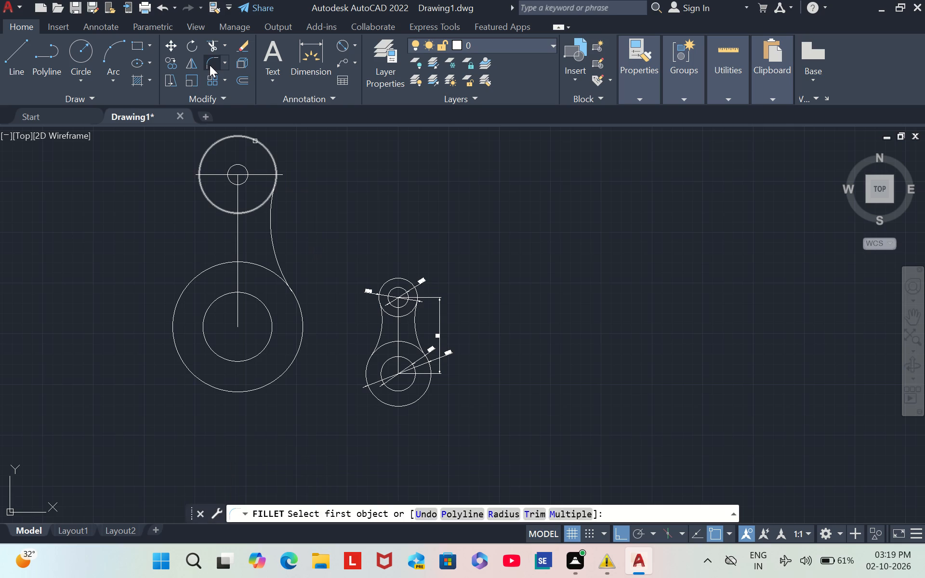
key("r")
key("Return")
type("128")
key("Return")
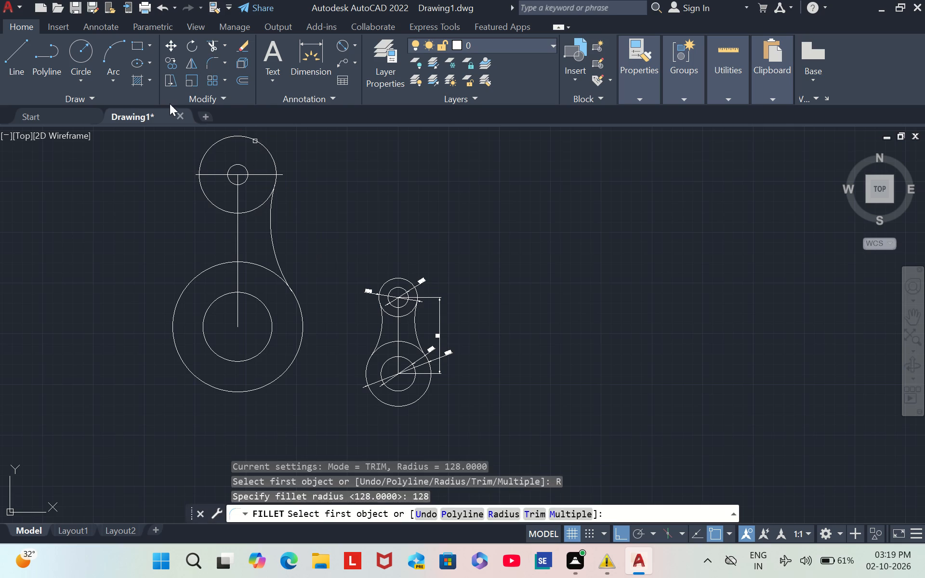
left_click(199, 170)
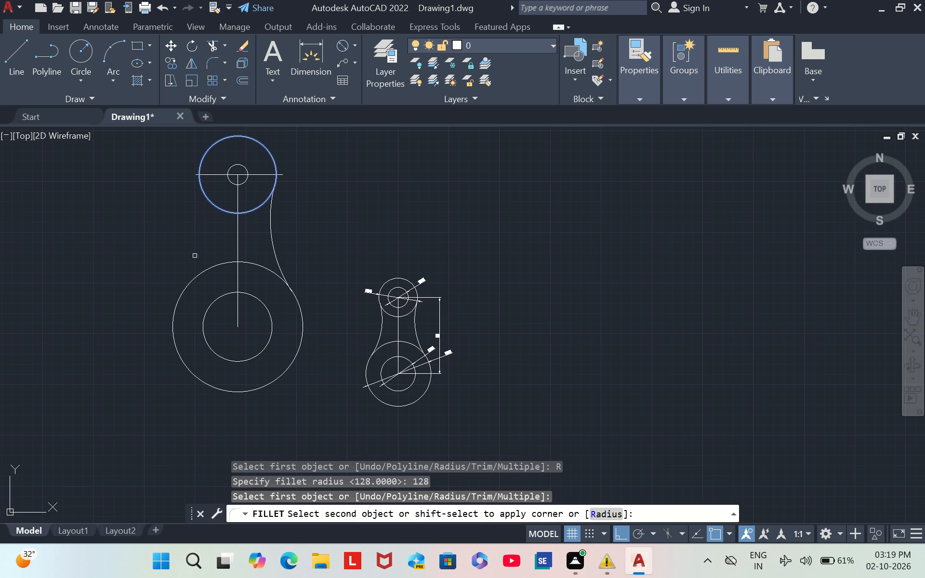
left_click(193, 282)
left_click(142, 269)
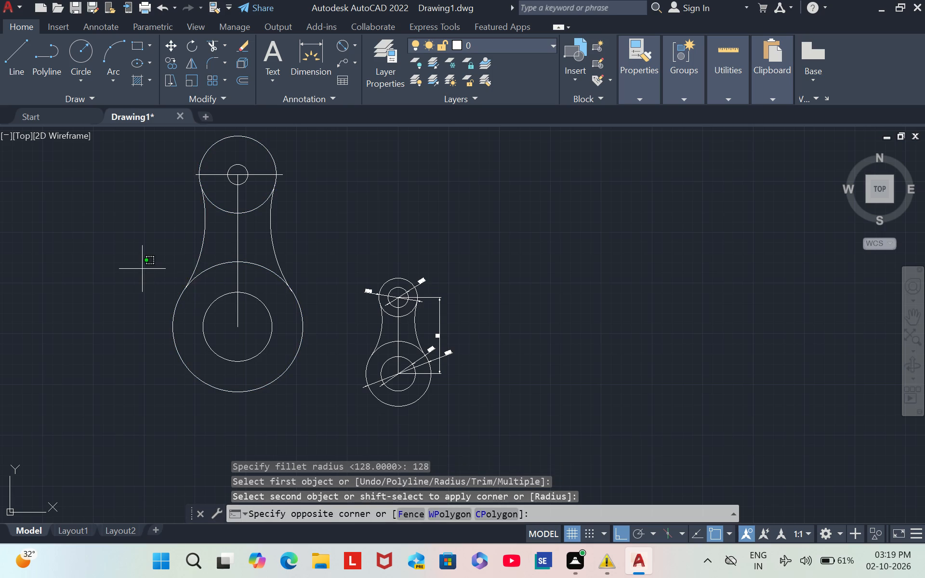
scroll(142, 269, "down", 1)
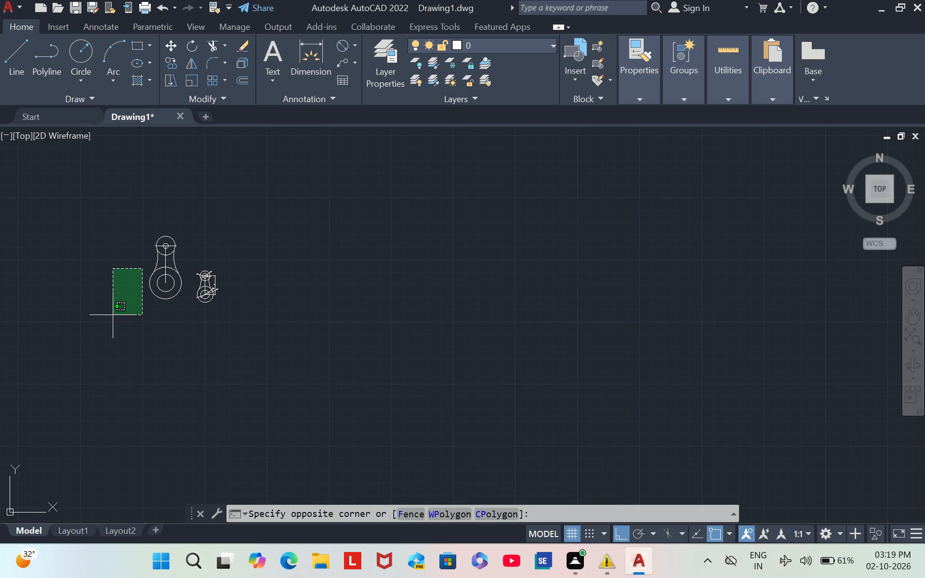
key("Escape")
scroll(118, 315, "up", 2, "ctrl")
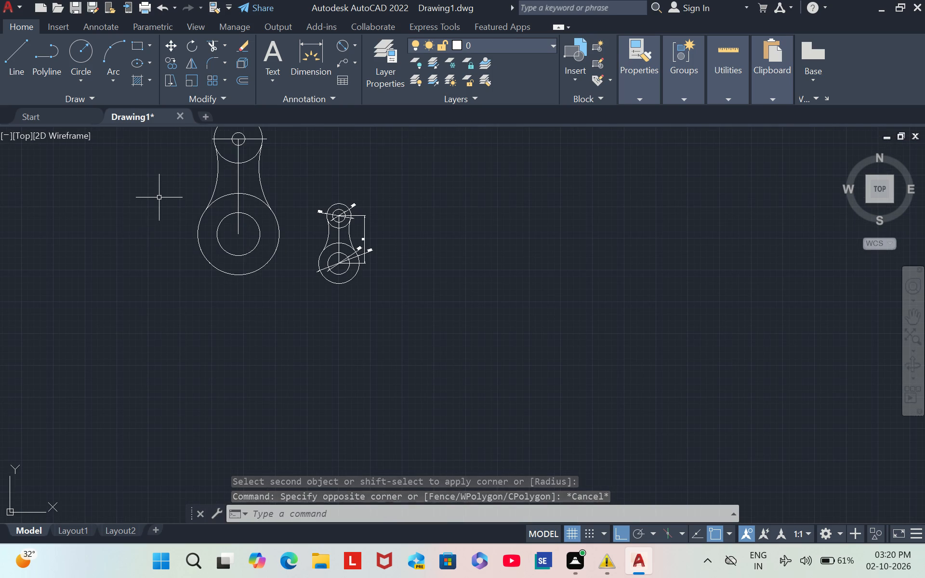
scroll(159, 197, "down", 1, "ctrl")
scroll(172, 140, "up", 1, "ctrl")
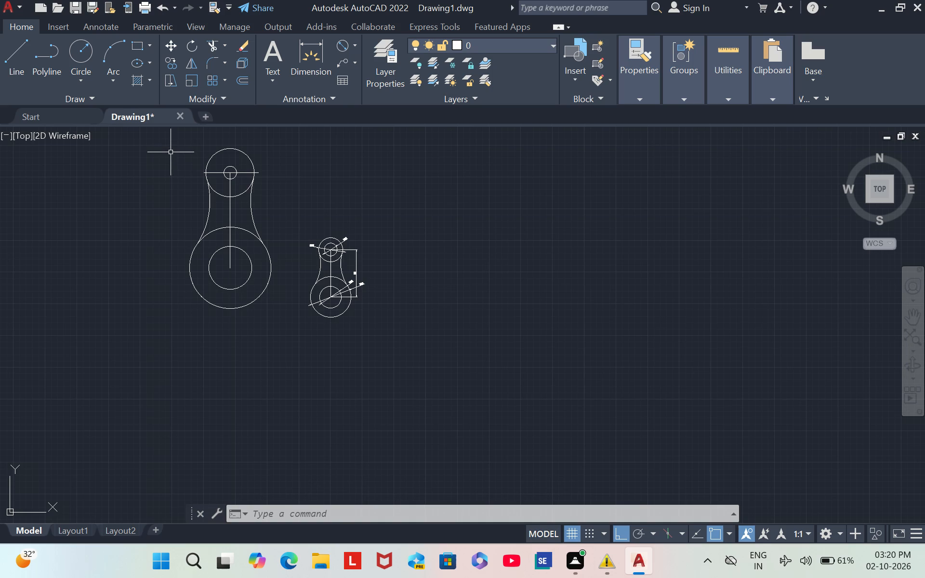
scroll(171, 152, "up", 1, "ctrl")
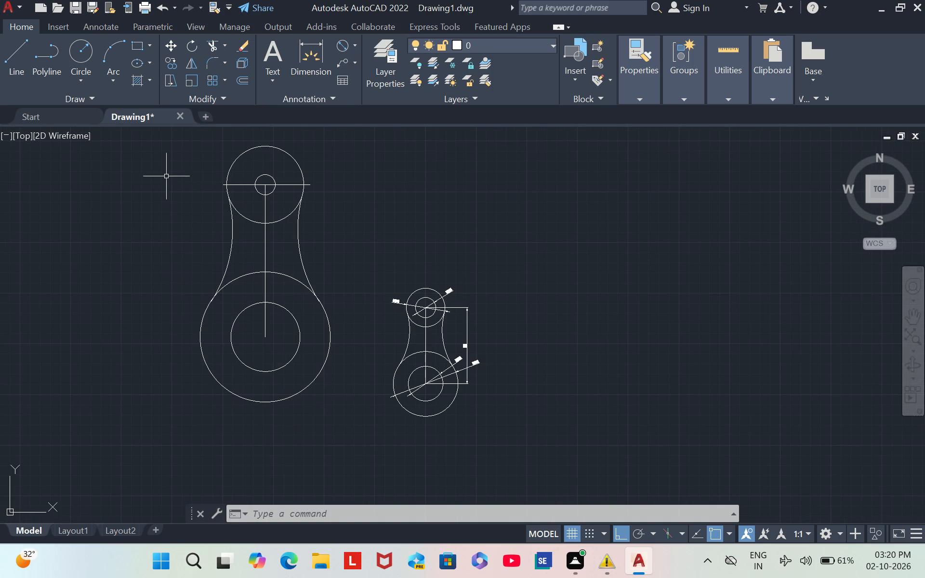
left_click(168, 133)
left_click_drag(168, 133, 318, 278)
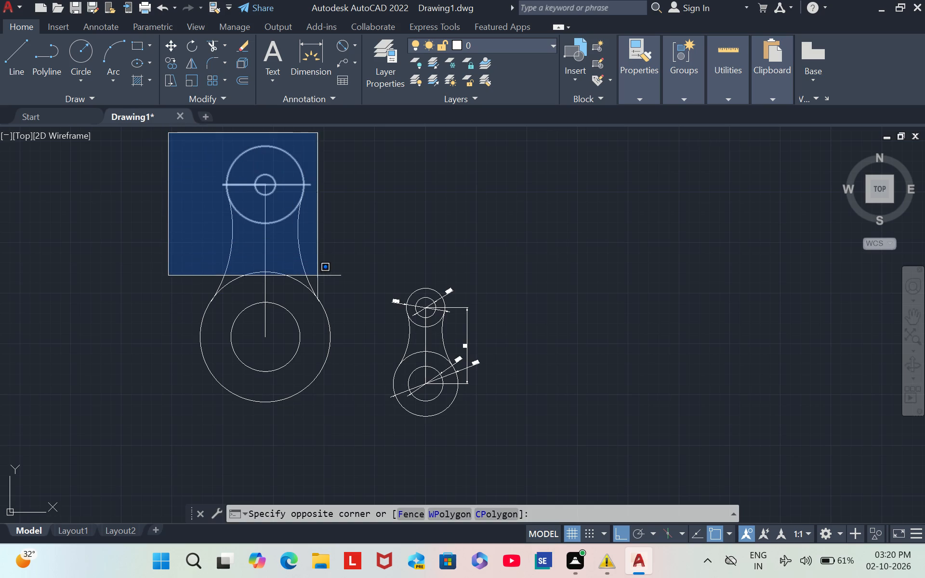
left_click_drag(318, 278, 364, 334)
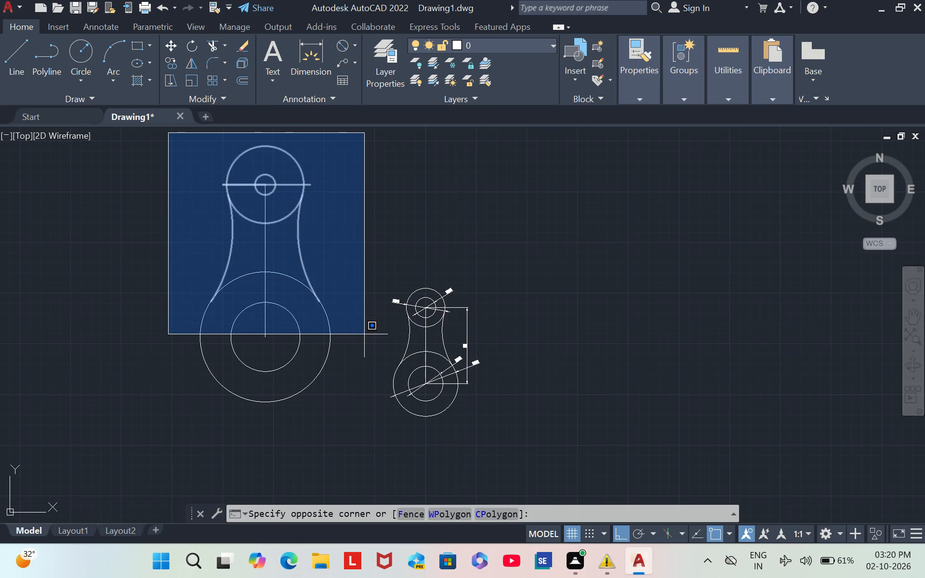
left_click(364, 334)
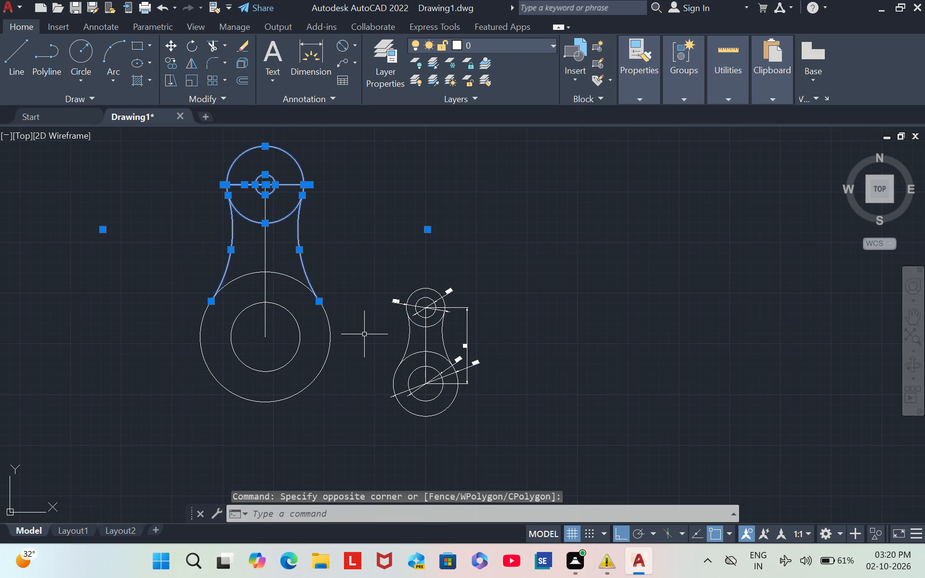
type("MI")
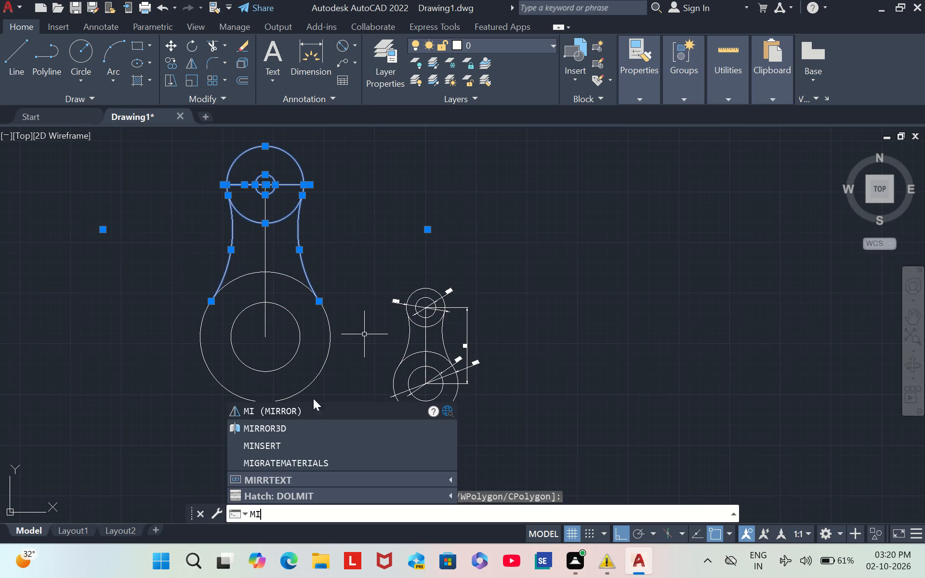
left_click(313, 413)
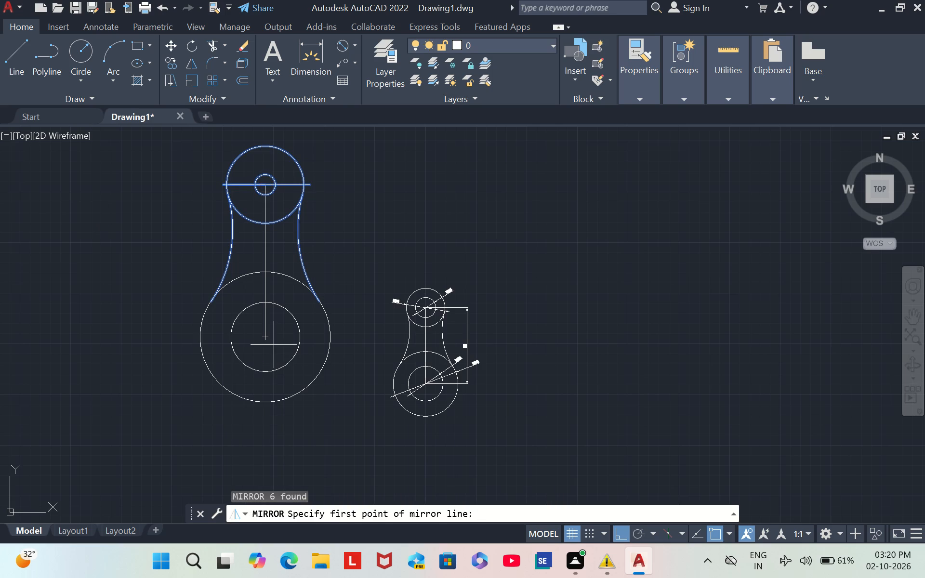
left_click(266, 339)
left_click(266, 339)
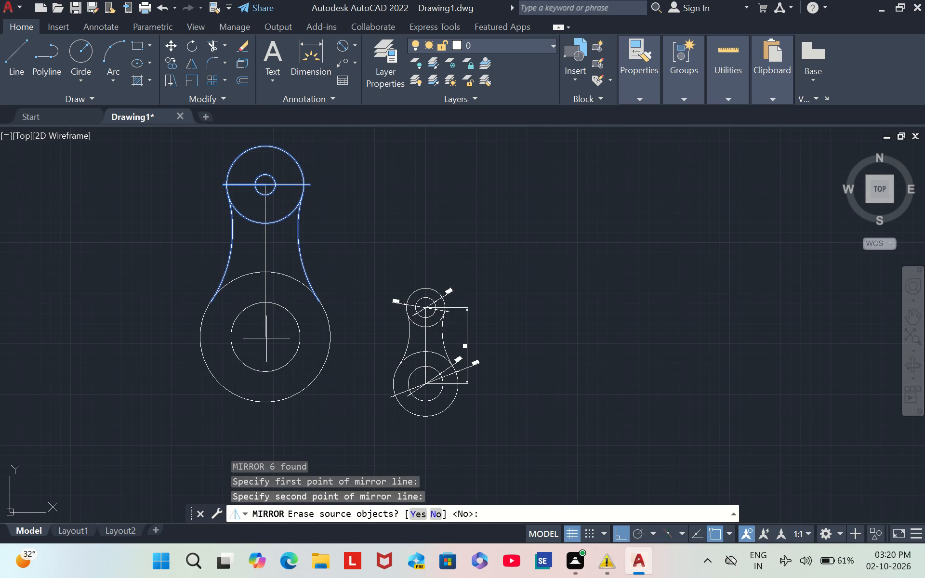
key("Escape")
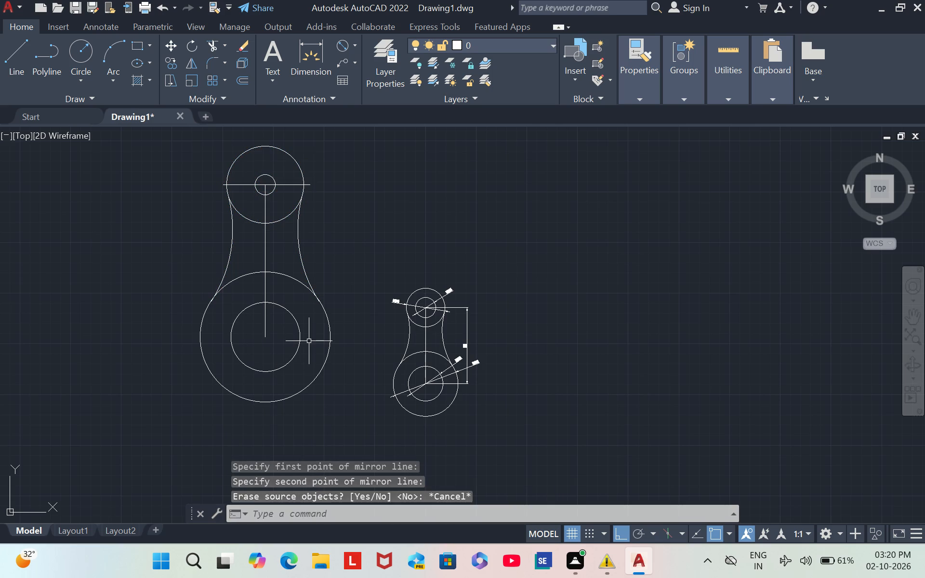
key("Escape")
Draw a line 150 long vertically downward from the centre of the 128 and 68 diameter circles.
scroll(309, 341, "down", 1)
scroll(309, 341, "up", 1, "ctrl")
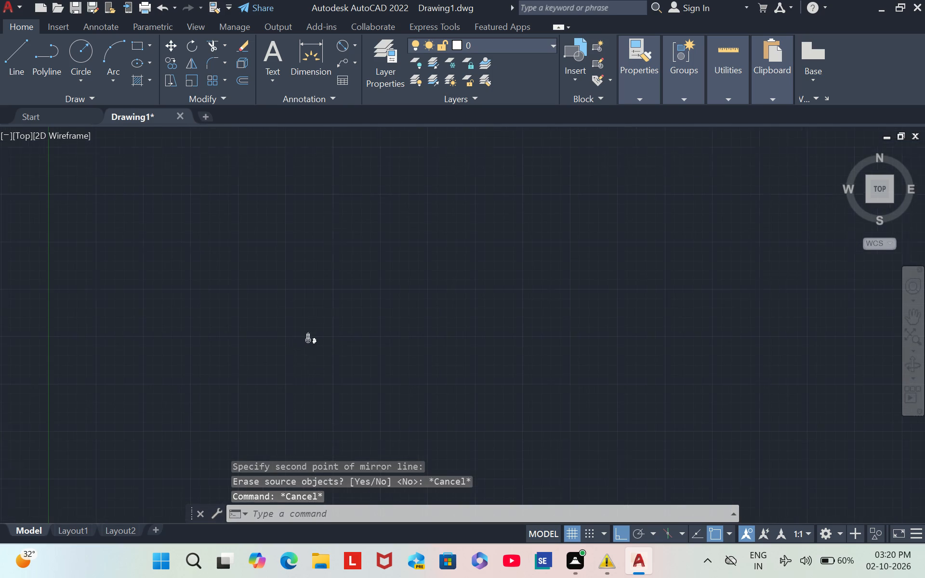
scroll(309, 341, "up", 5, "ctrl")
scroll(282, 394, "up", 1, "ctrl")
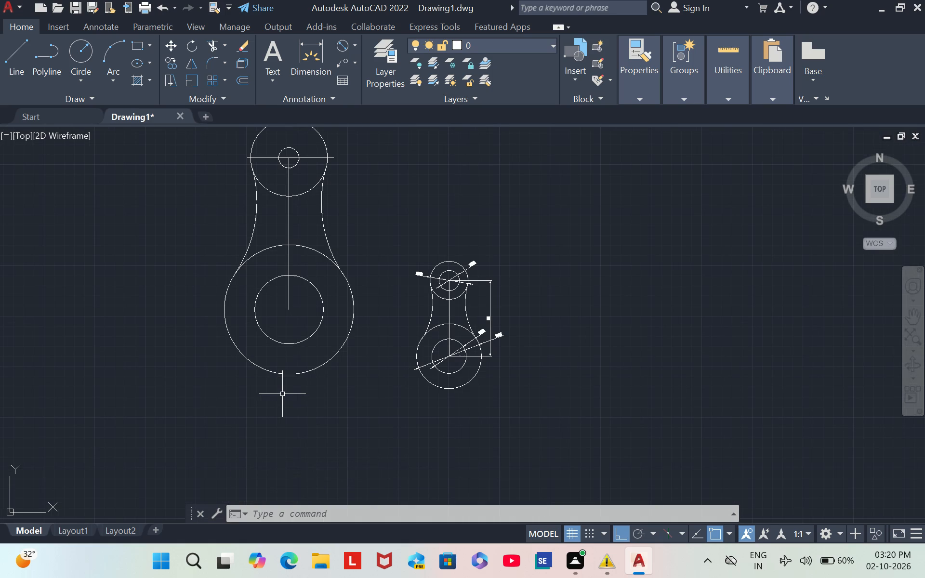
key("l")
key("Return")
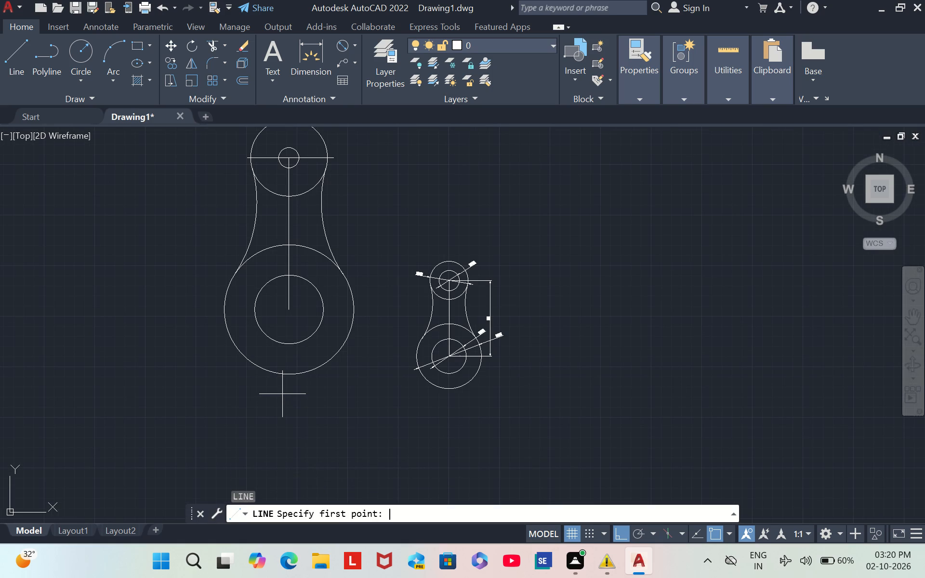
left_click(287, 310)
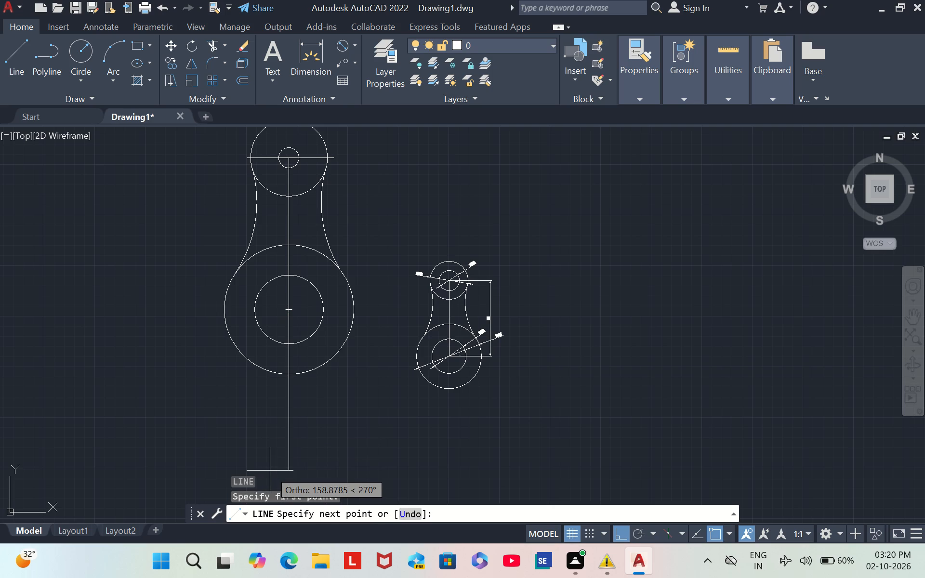
type("150")
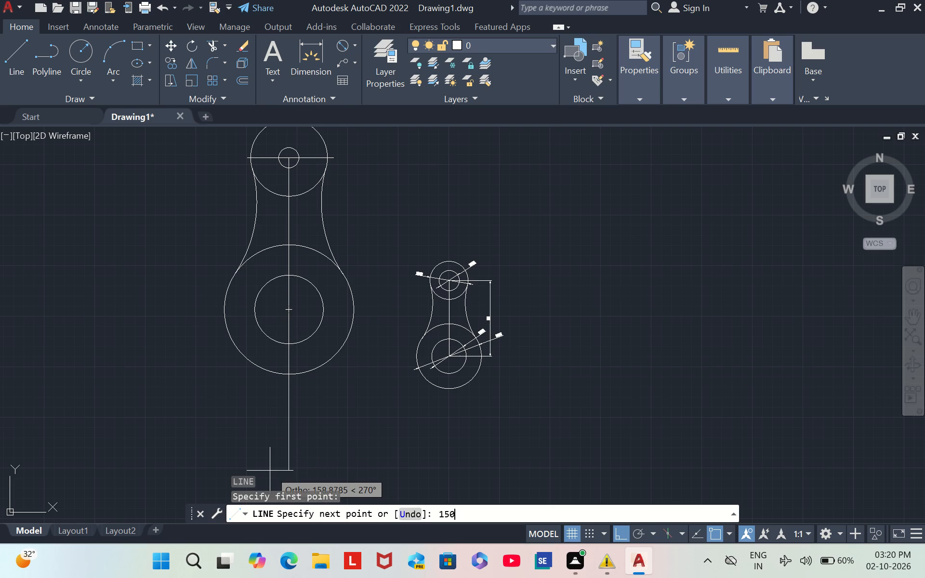
key("Return")
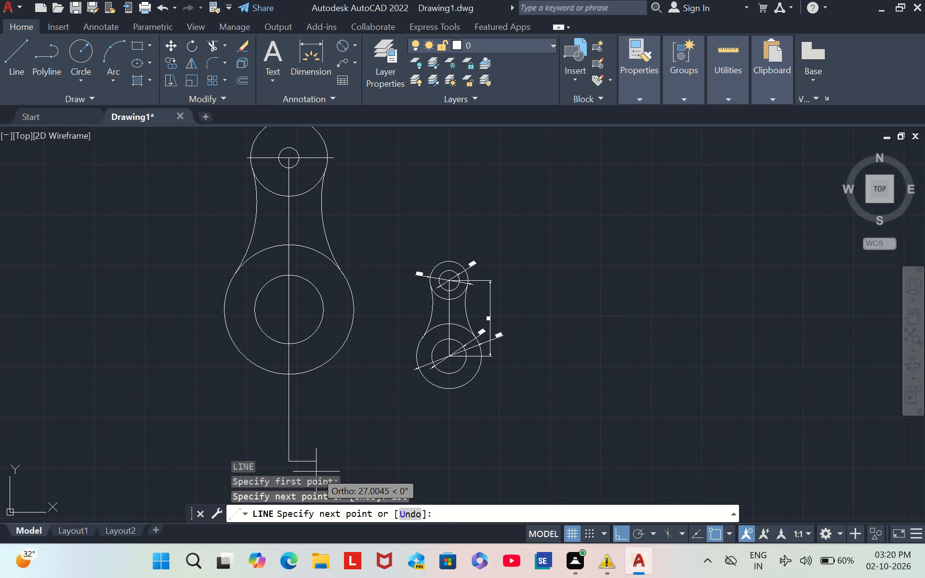
Continue with a horizontal line across the lower end of the 150-long line, reaching about 27 right and 18 left, and finish the line.
left_click_drag(316, 472, 256, 466)
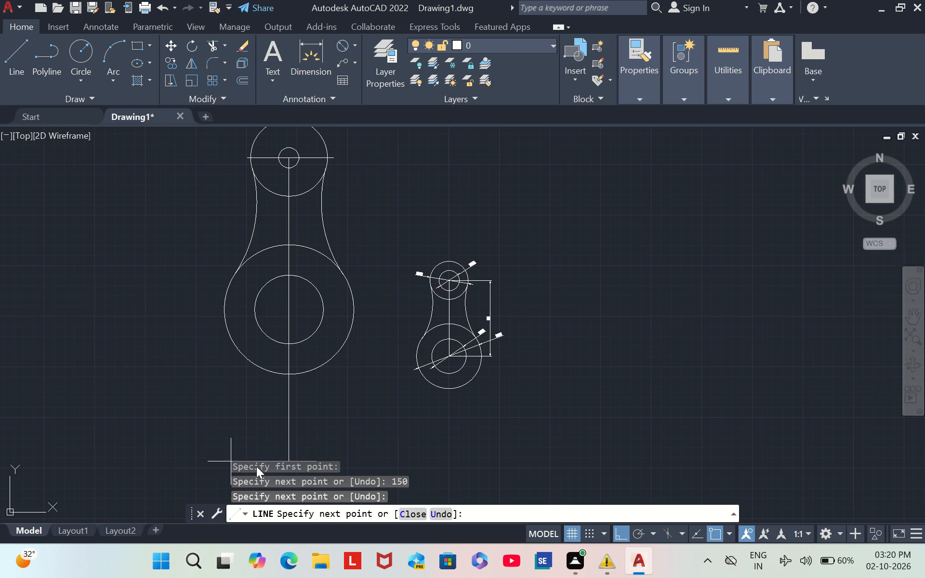
left_click_drag(256, 466, 246, 464)
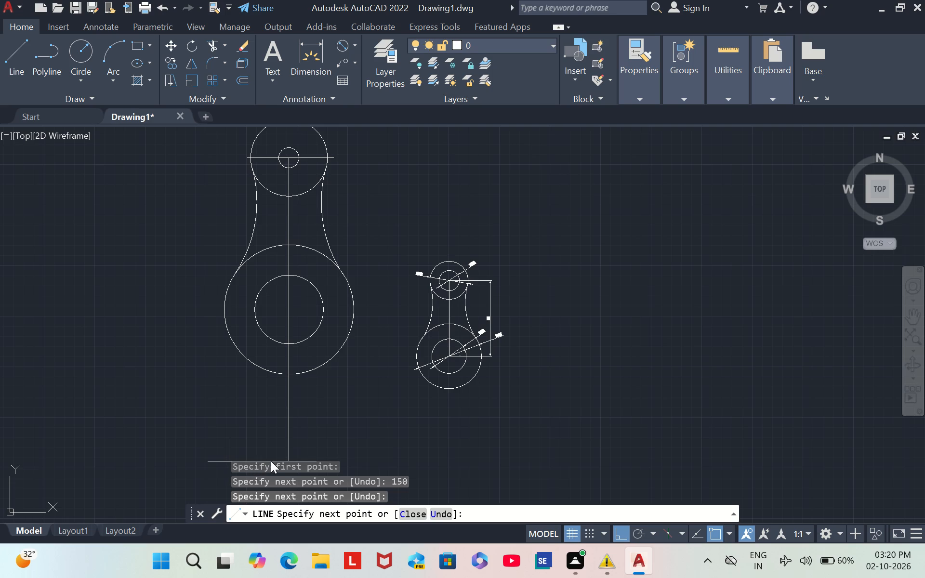
left_click(271, 461)
left_click(271, 461)
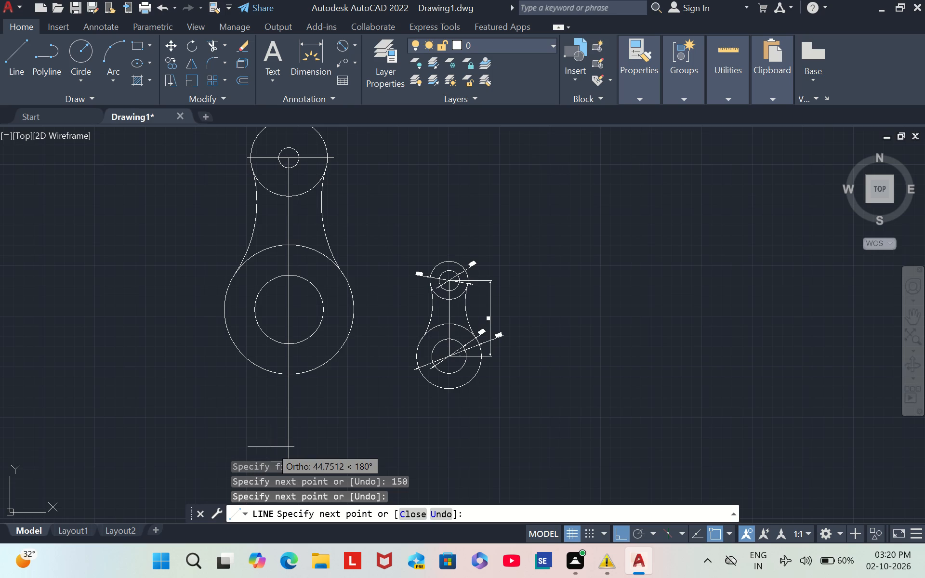
left_click(271, 447)
key("Escape")
key("Escape")
key("Escape")
key("Escape")
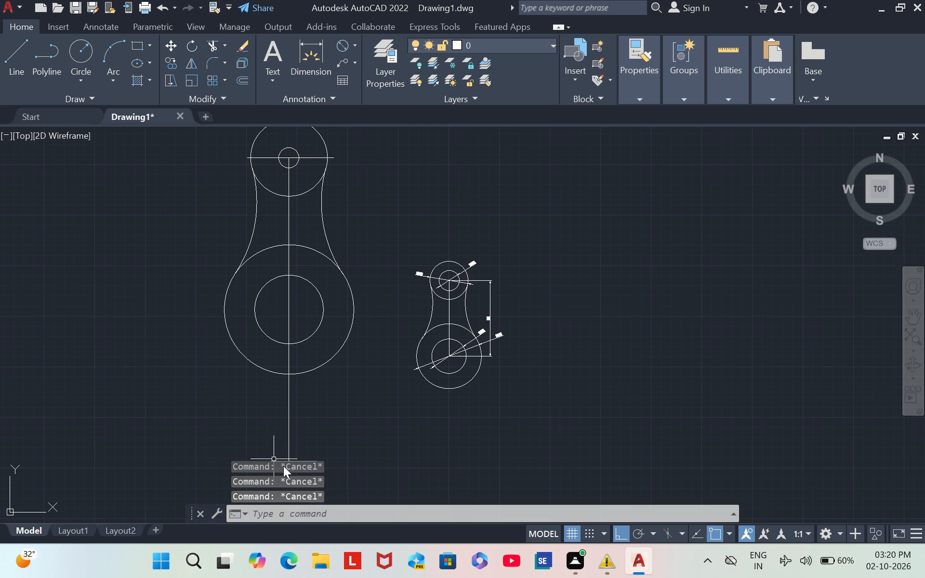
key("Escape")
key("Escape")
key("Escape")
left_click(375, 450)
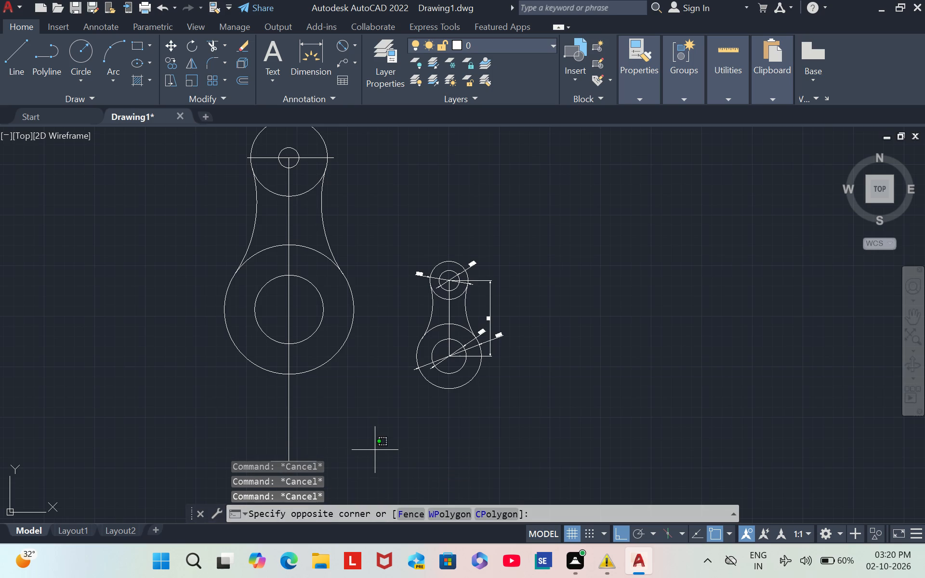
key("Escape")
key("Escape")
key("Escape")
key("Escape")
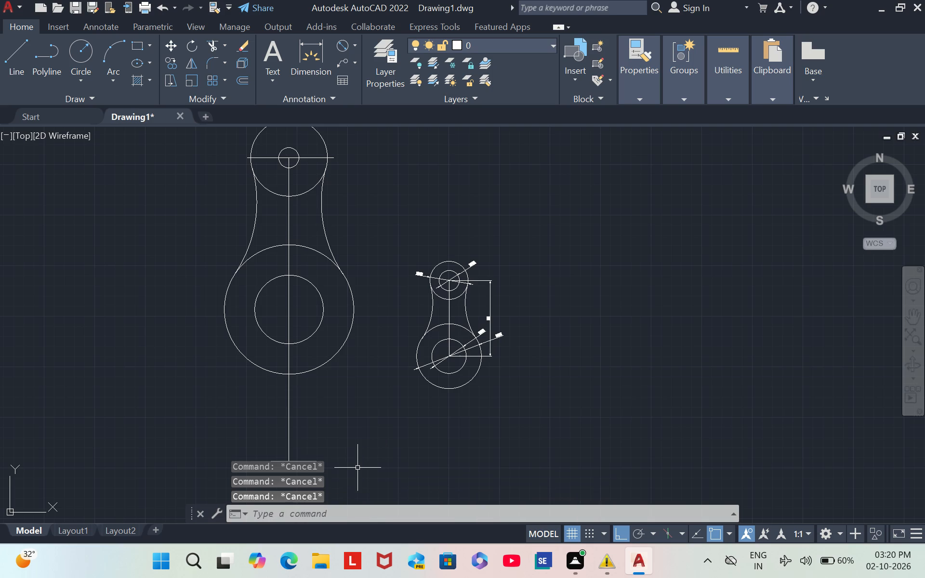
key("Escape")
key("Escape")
Draw a circle of diameter 76 centred on the lower end of the 150-long vertical line.
scroll(357, 468, "down", 3, "ctrl")
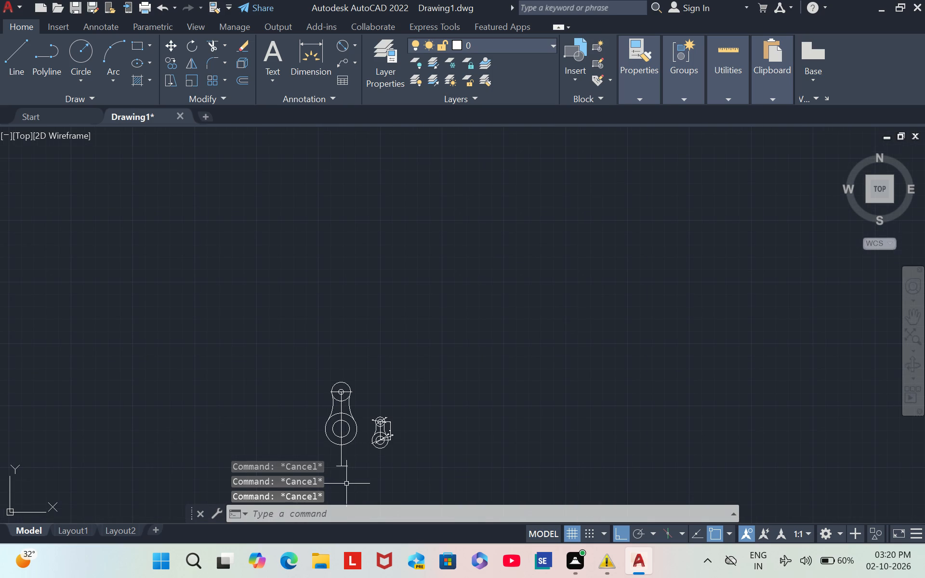
scroll(336, 489, "up", 4, "ctrl")
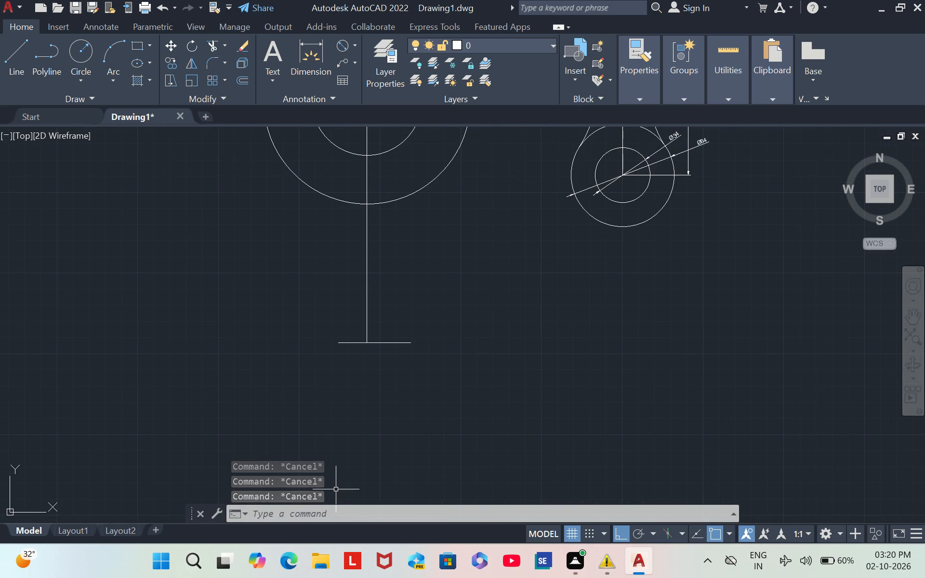
key("c")
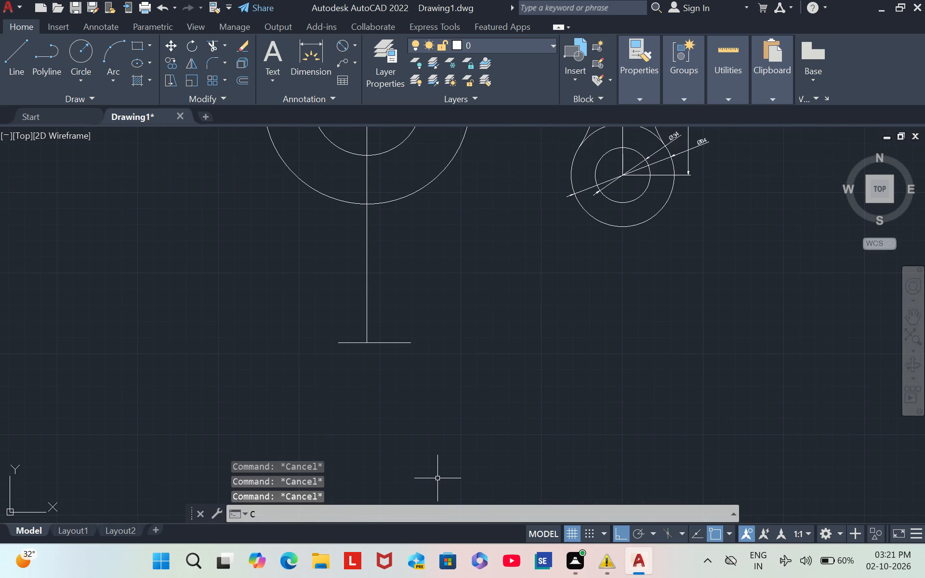
key("Return")
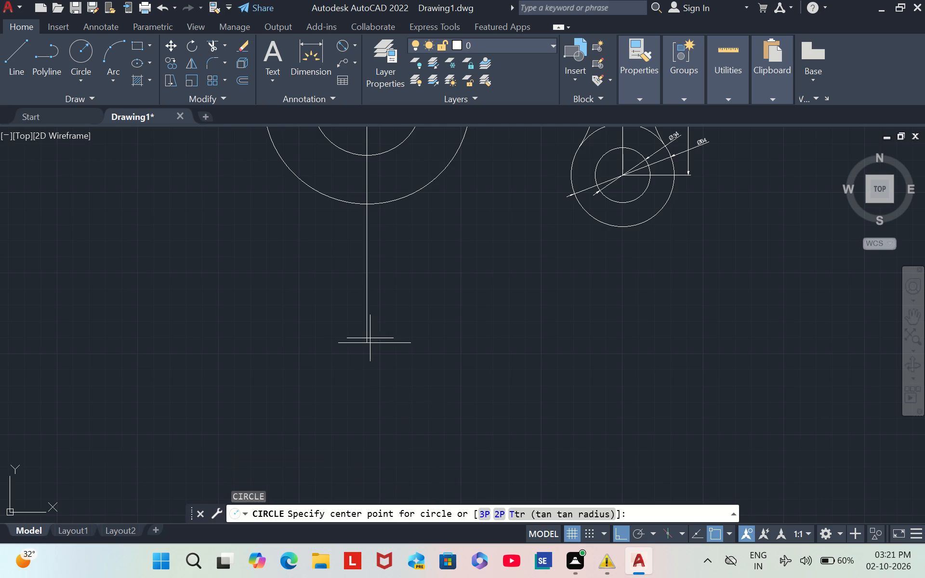
left_click_drag(364, 343, 363, 353)
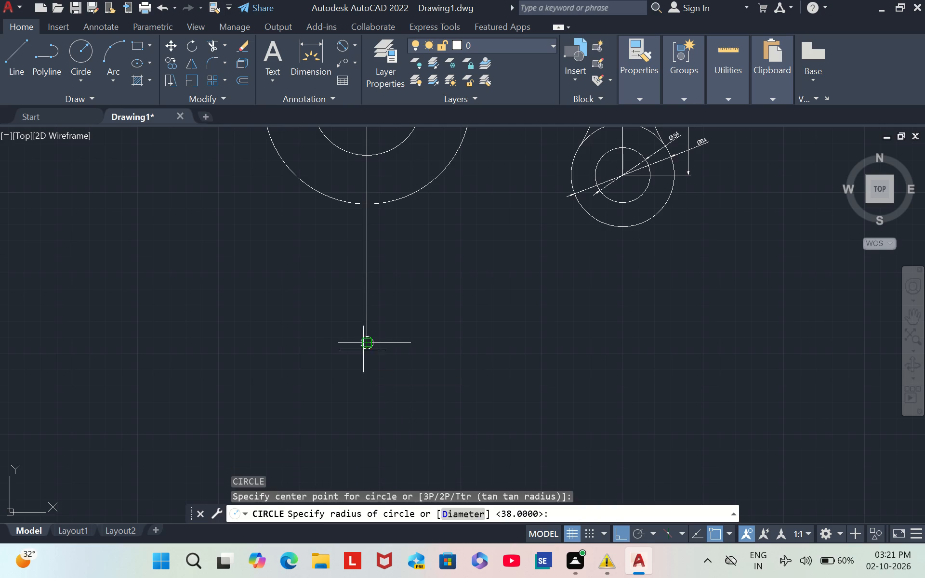
left_click_drag(363, 353, 357, 387)
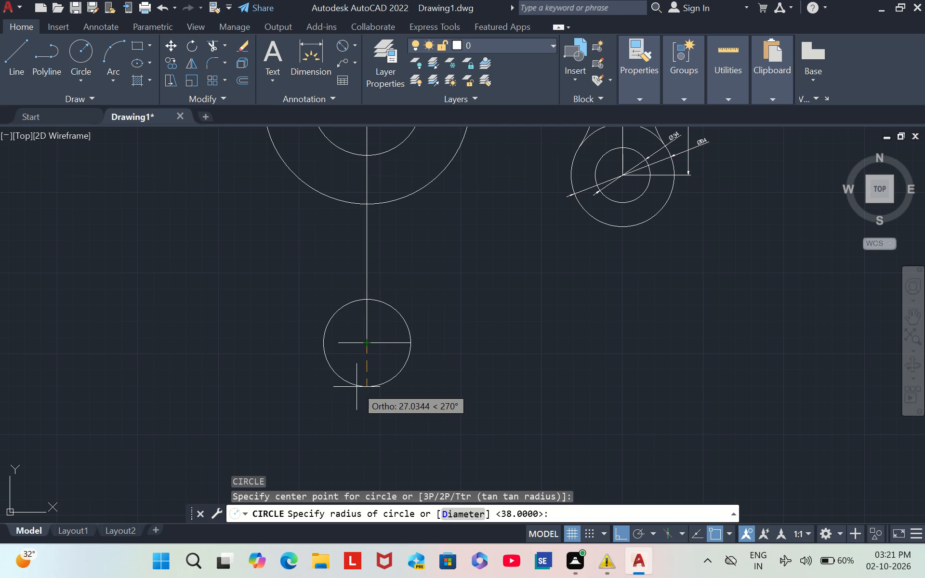
key("d")
key("Return")
type("76")
key("Return")
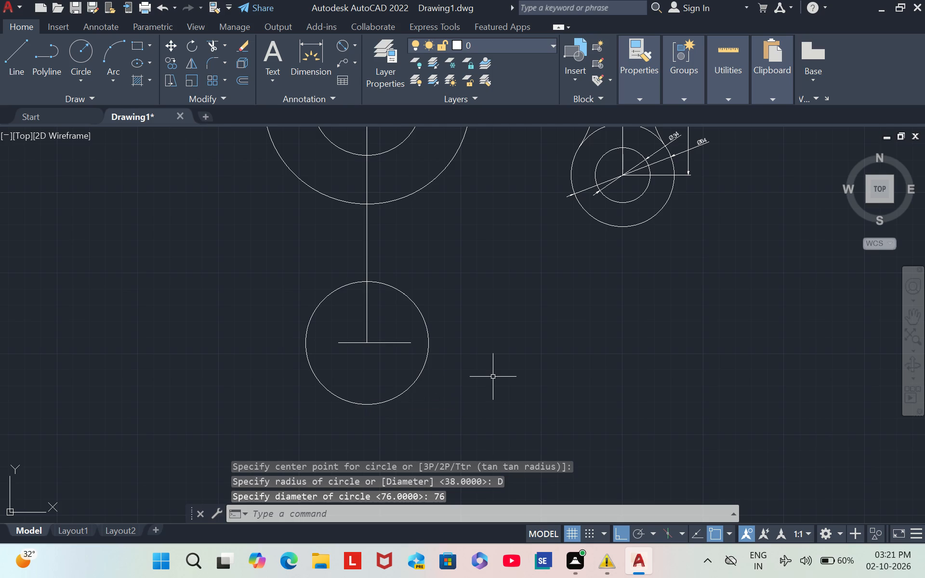
Draw a concentric circle of diameter 20 inside the lower 76 diameter circle.
key("c")
key("Return")
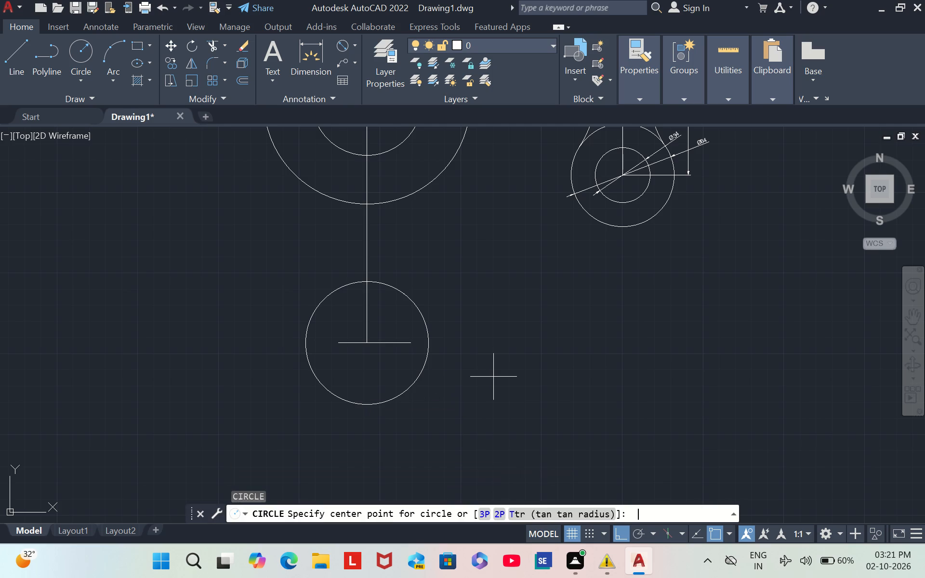
left_click_drag(368, 346, 364, 380)
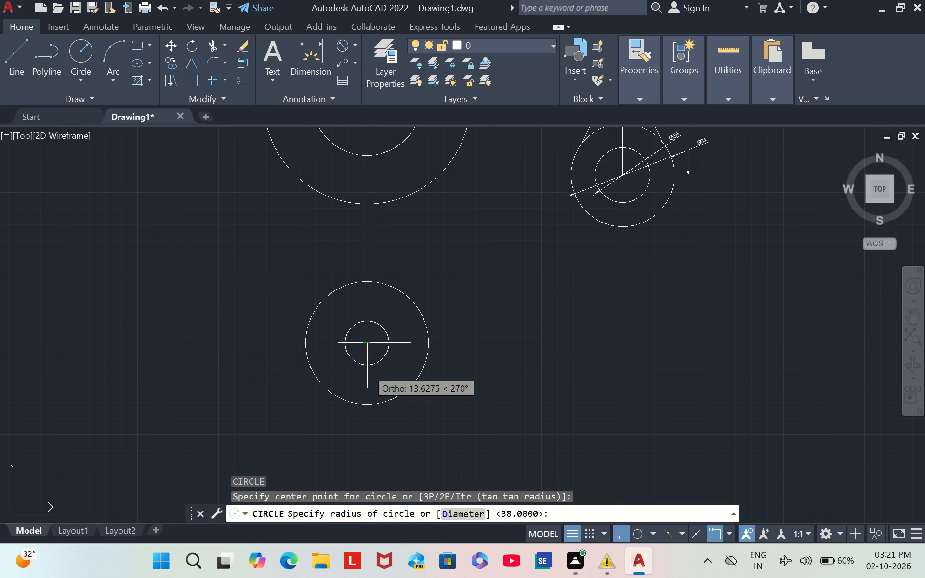
left_click_drag(364, 380, 363, 385)
key("d")
key("Return")
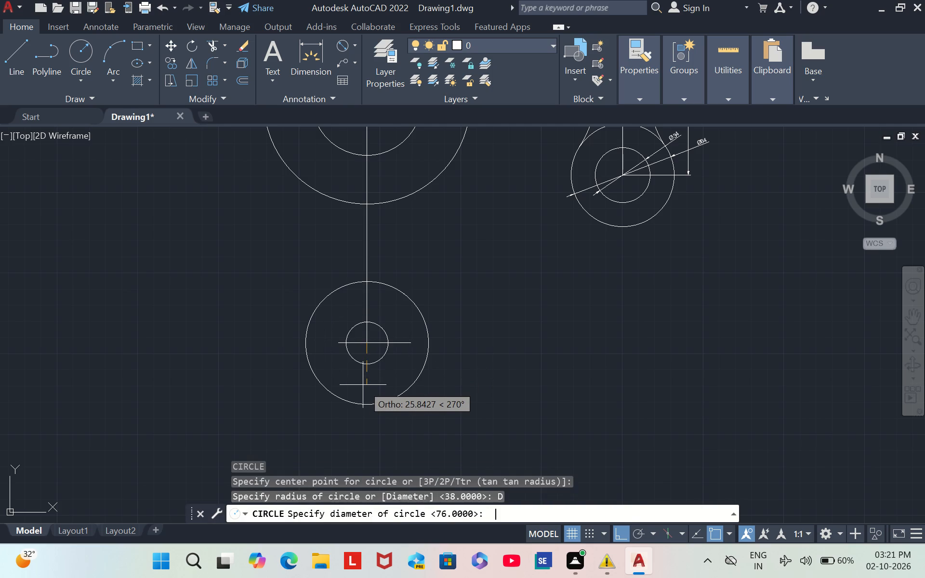
type("20")
key("Return")
left_click(532, 362)
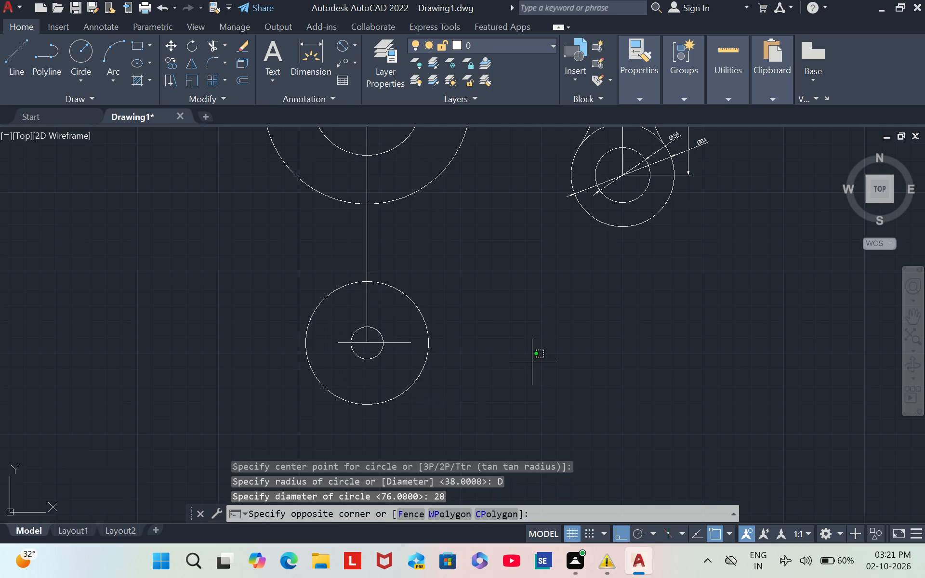
left_click(484, 340)
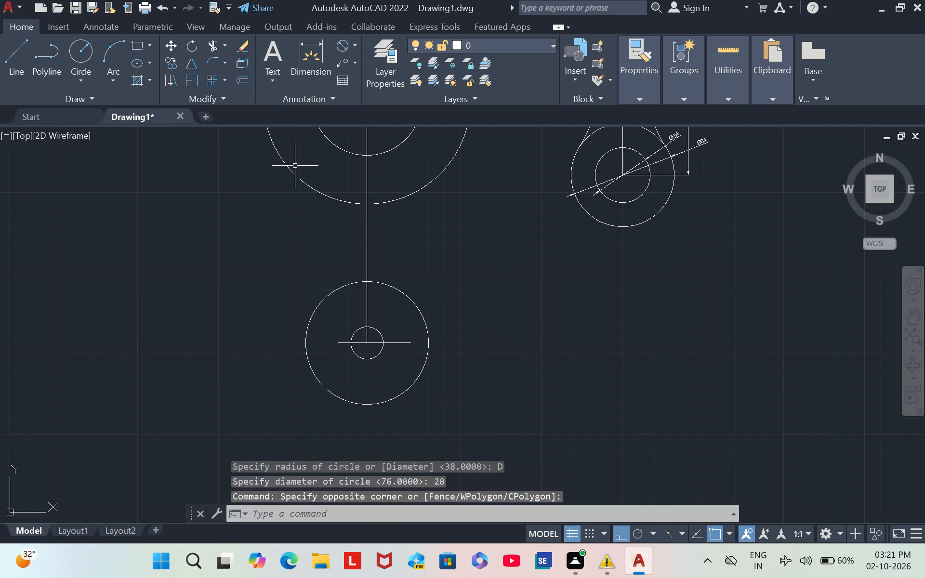
Fillet the 128 diameter circle to the lower 76 diameter circle with radius 128 on the right side of the link.
left_click(212, 61)
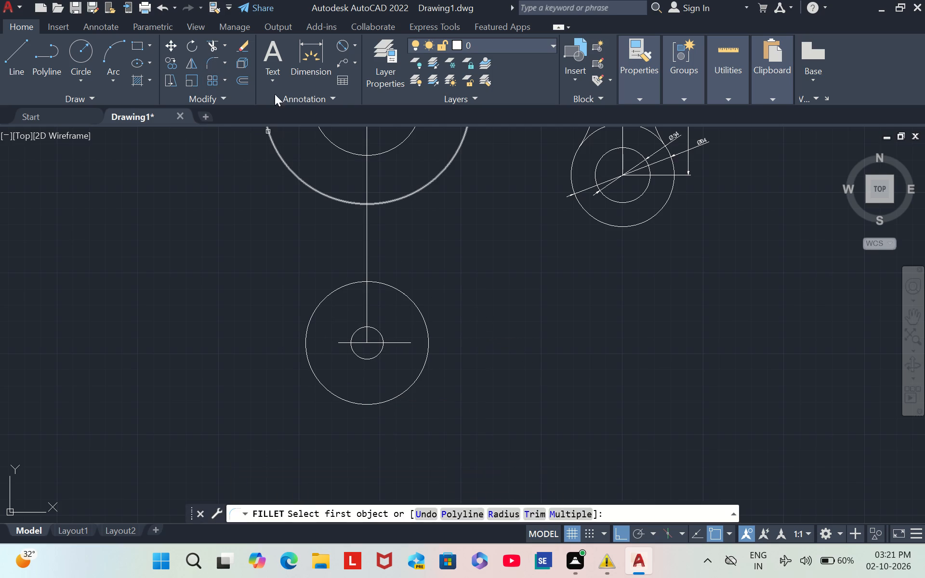
key("r")
key("Return")
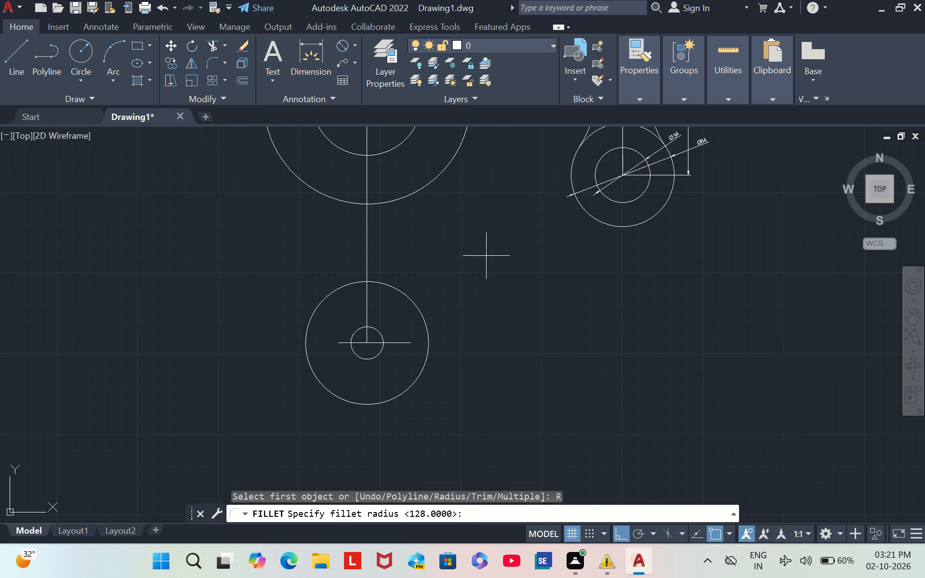
type("12")
key("8")
key("Return")
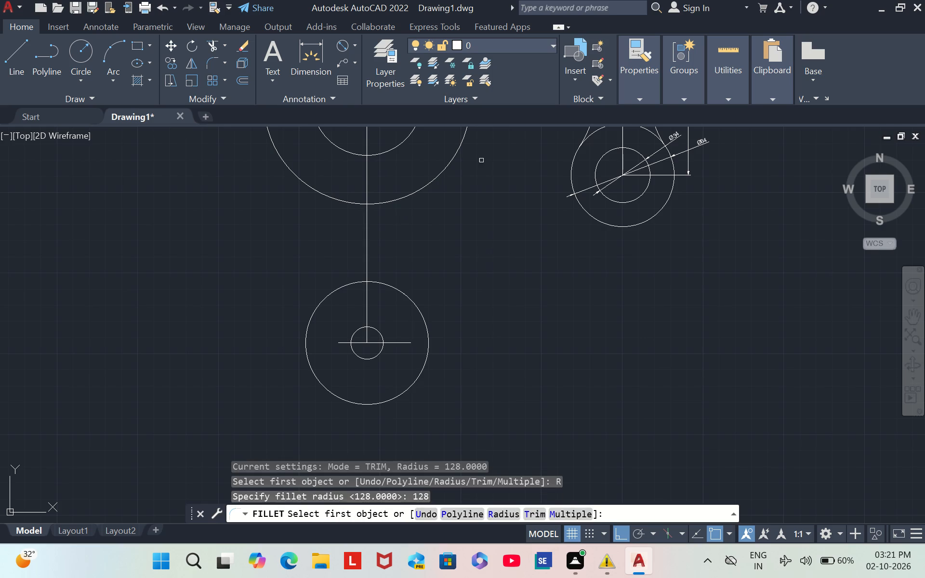
left_click(461, 144)
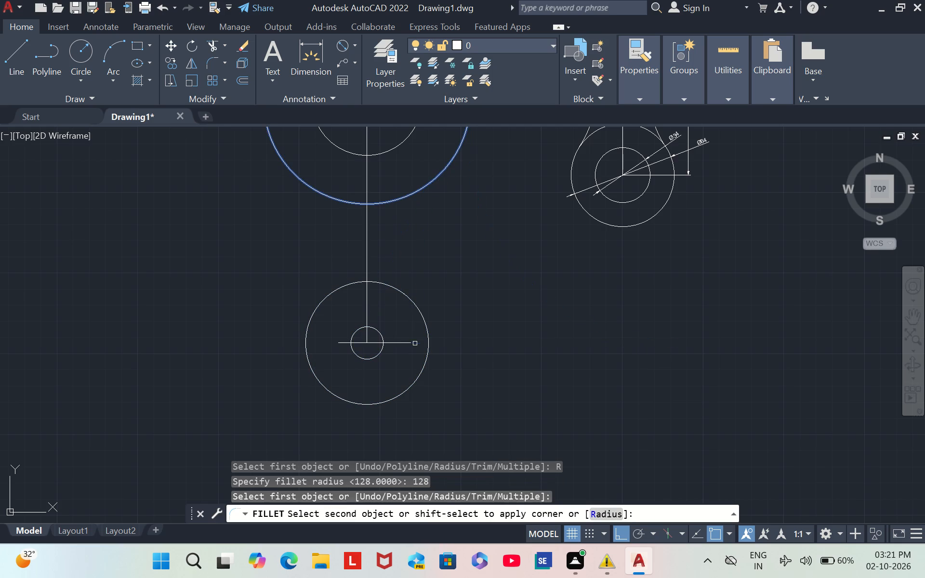
left_click(428, 341)
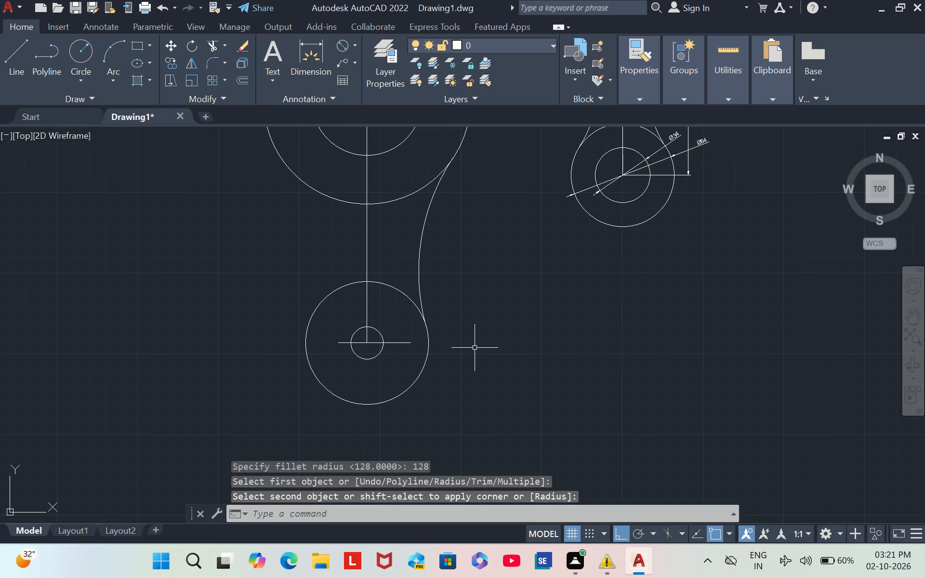
key("Escape")
key("Escape")
key("Escape")
key("Escape")
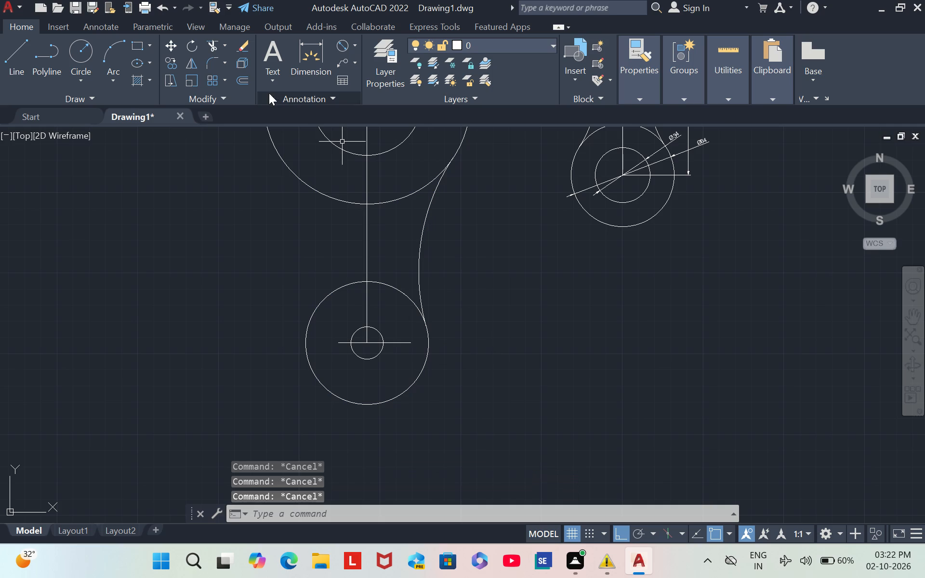
Fillet the 128 diameter circle to the lower 76 diameter circle with radius 128 on the left side of the link.
left_click(215, 64)
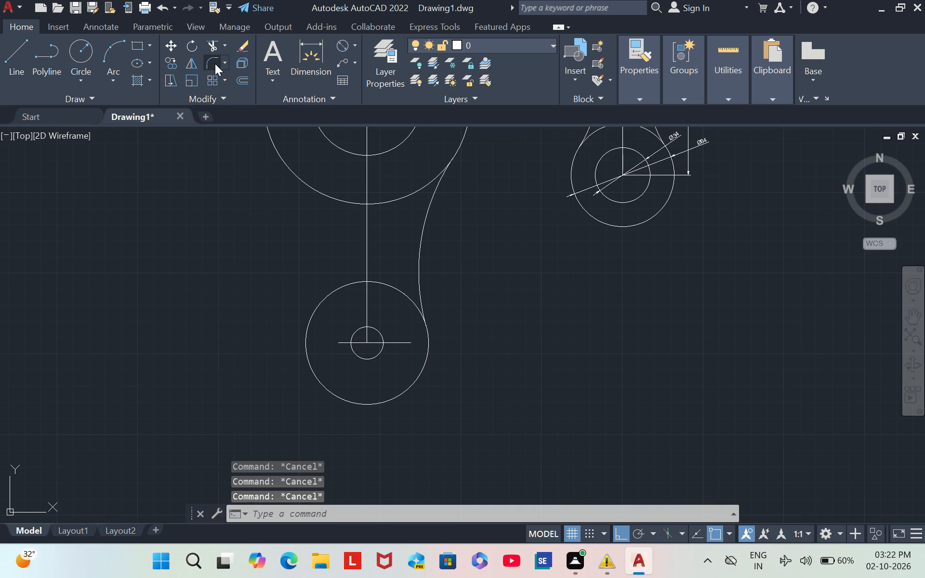
key("r")
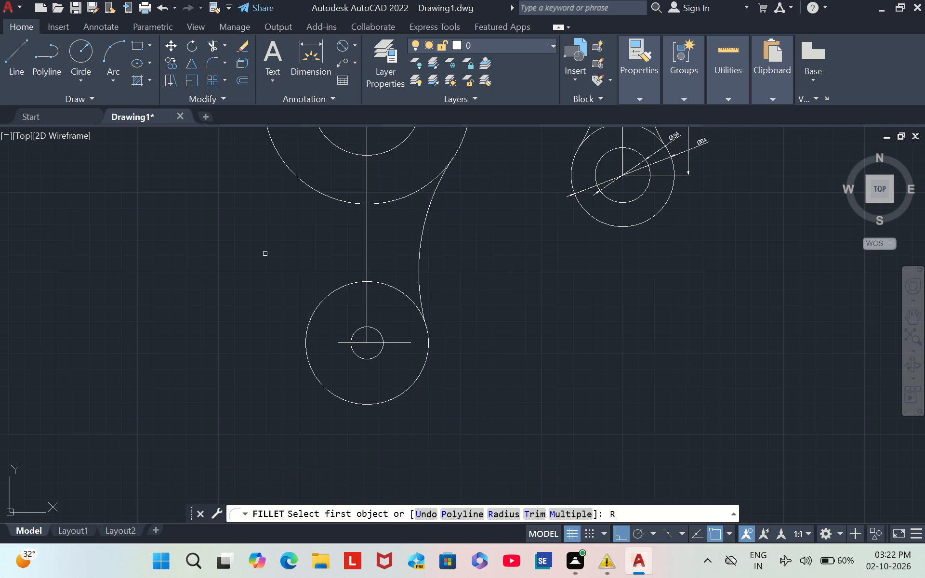
key("Return")
type("12")
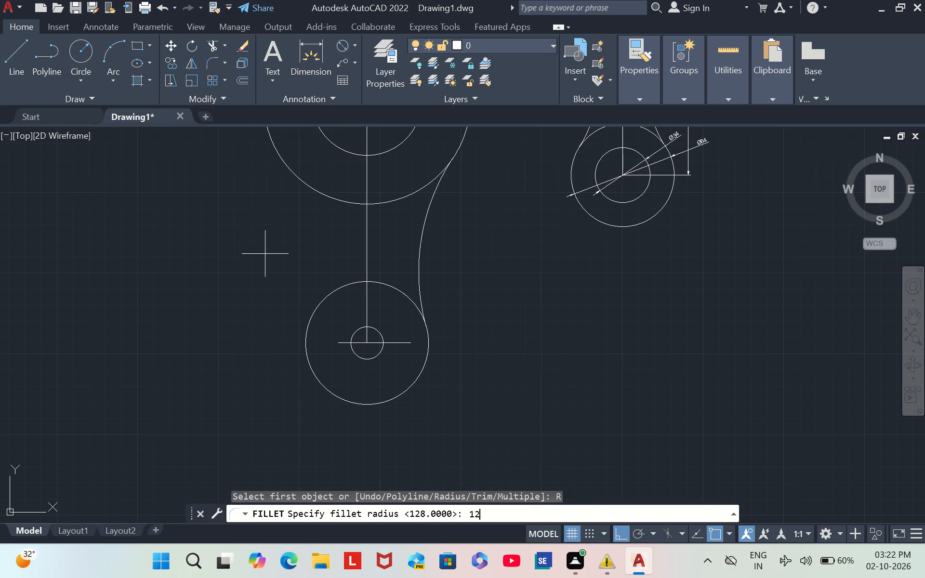
key("8")
key("Return")
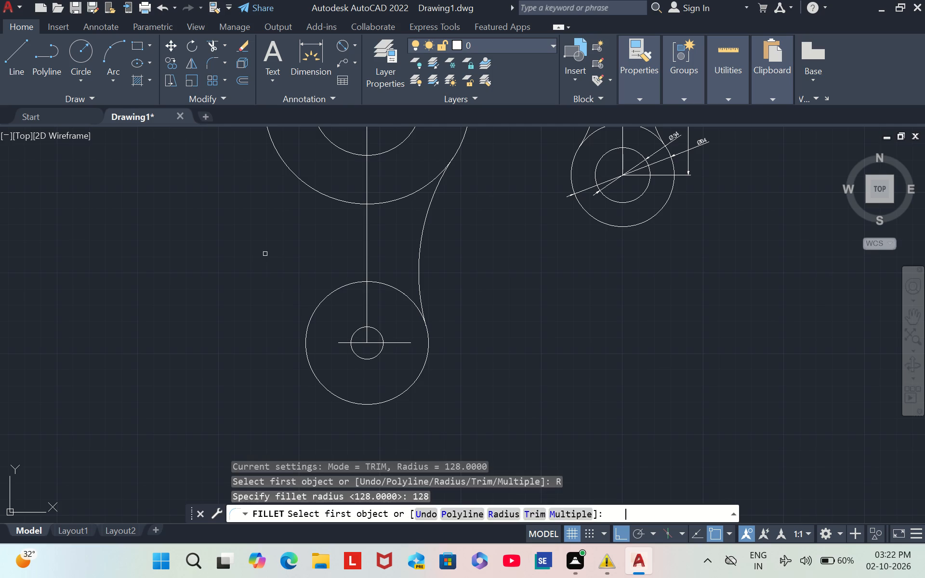
left_click(287, 162)
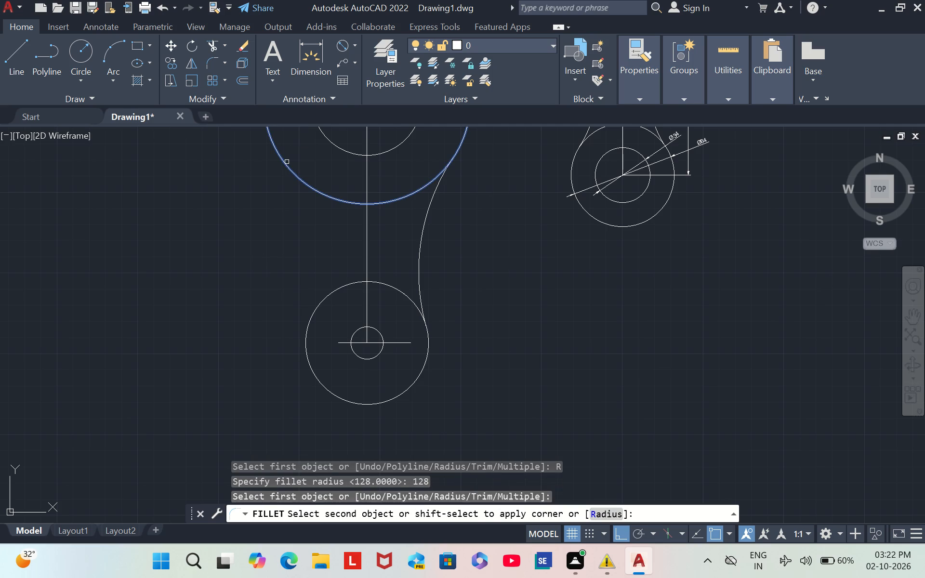
left_click(304, 348)
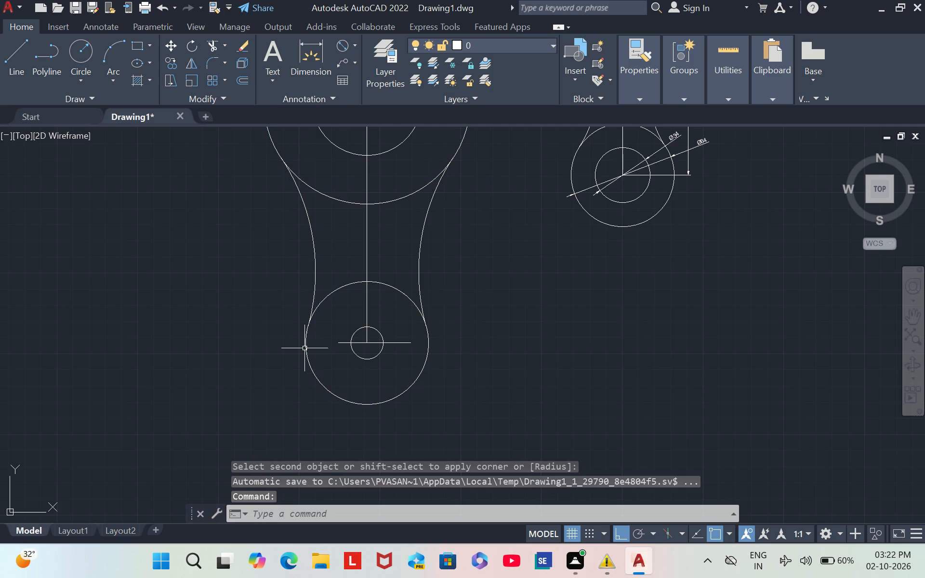
left_click(253, 321)
key("Escape")
key("Escape")
key("Escape")
key("Escape")
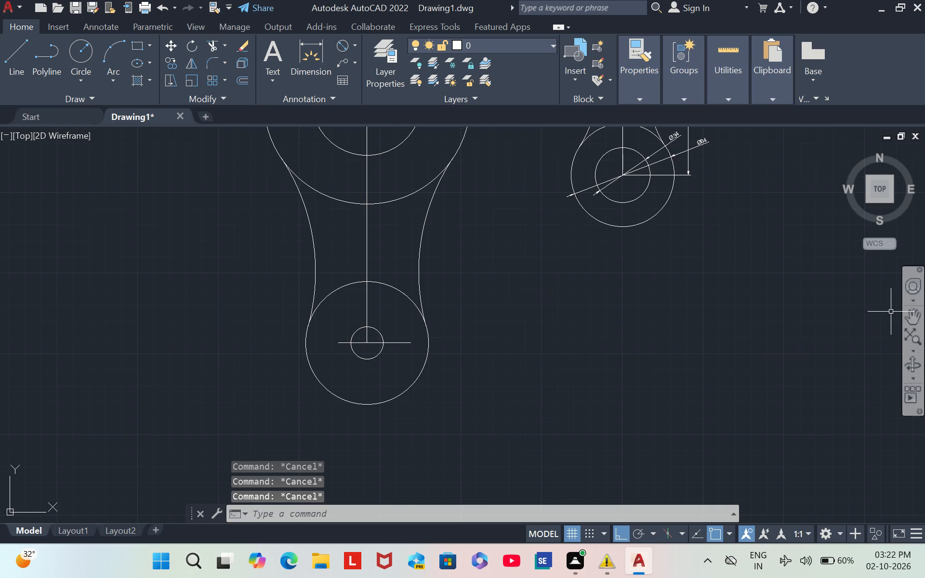
Add an aligned dimension between the upper end circle's centre and the middle circles' centre, placed to the right of the larger link.
left_click(914, 316)
left_click_drag(452, 284, 505, 404)
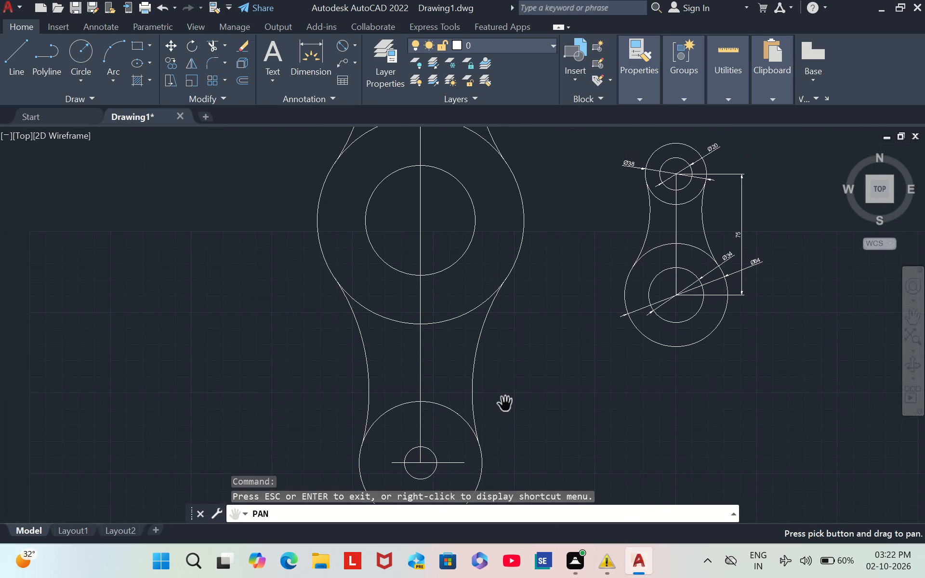
scroll(505, 404, "down", 2, "ctrl")
key("Escape")
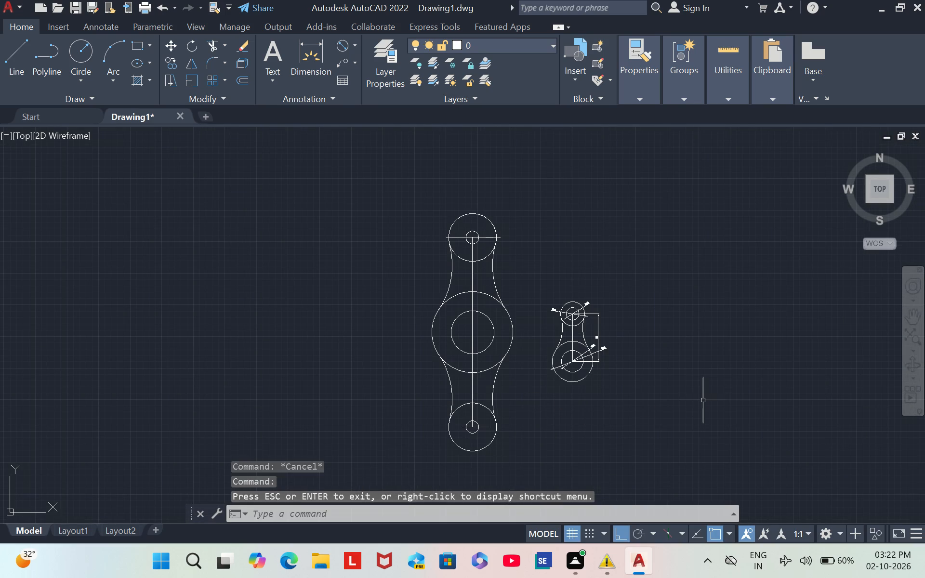
key("Escape")
key("Escape")
key("Escape")
key("Escape")
key("Escape")
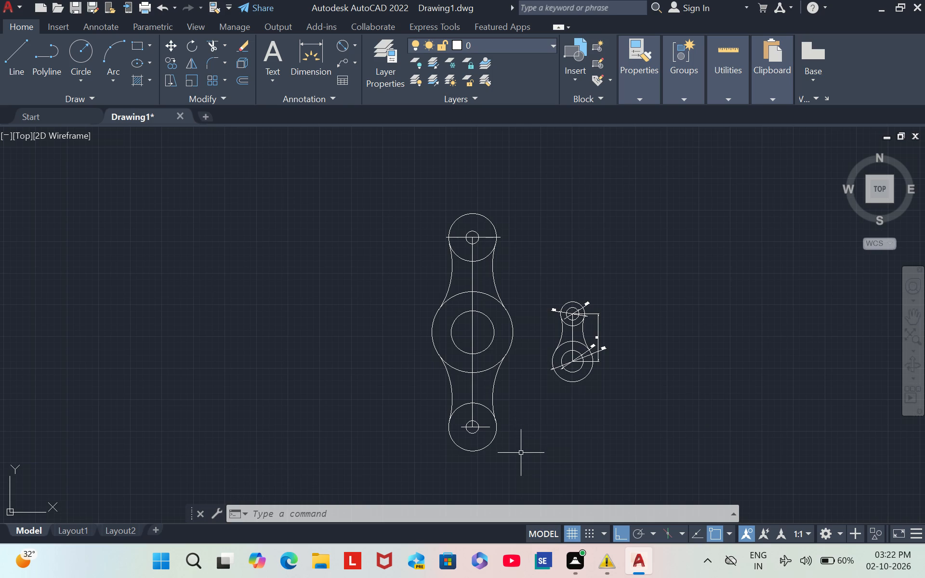
scroll(521, 453, "up", 1, "ctrl")
scroll(521, 453, "down", 1, "ctrl")
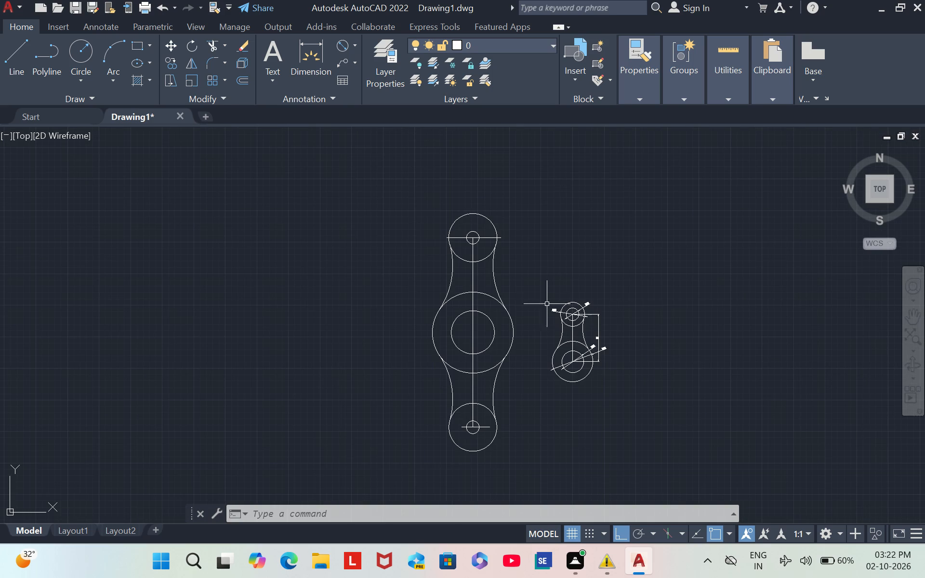
scroll(542, 290, "up", 1, "ctrl")
left_click(353, 51)
left_click(373, 94)
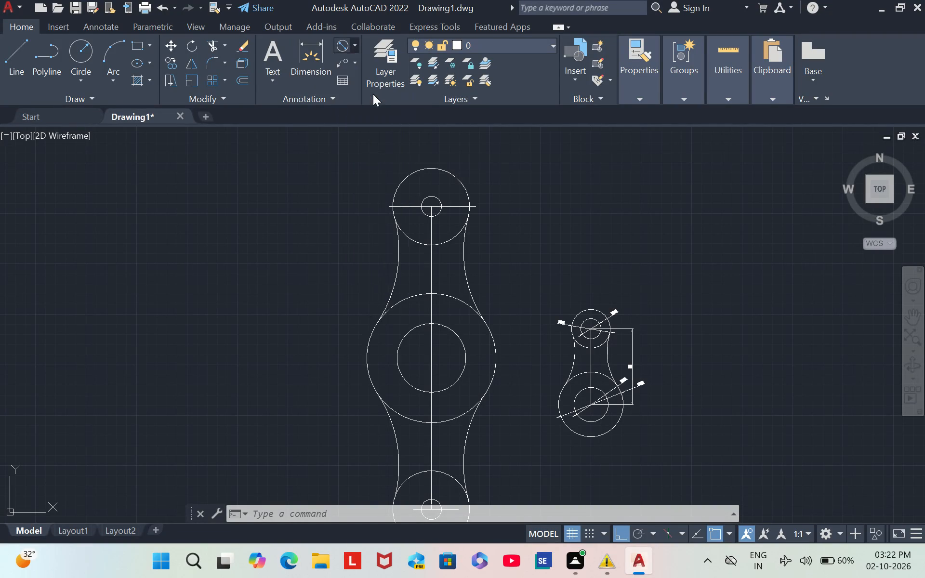
left_click(434, 208)
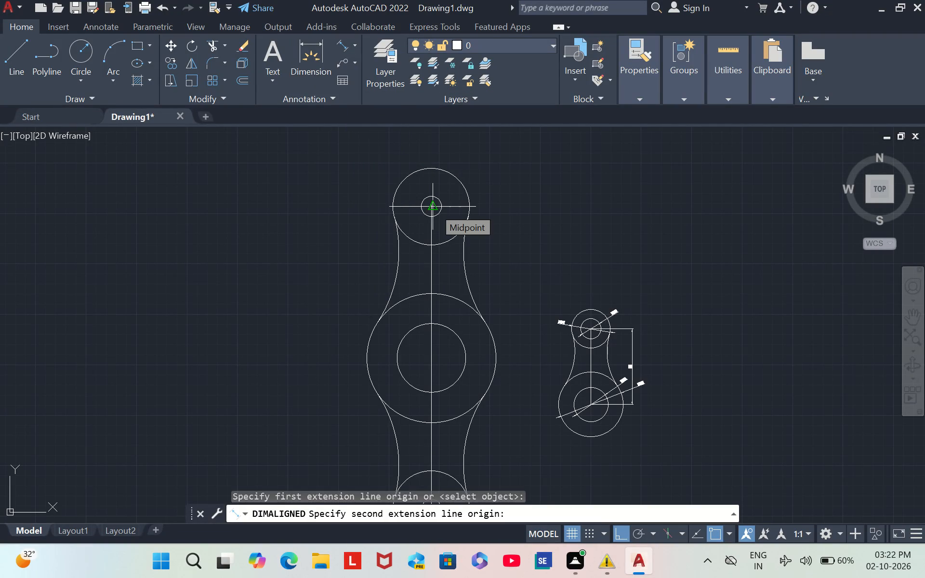
left_click(431, 355)
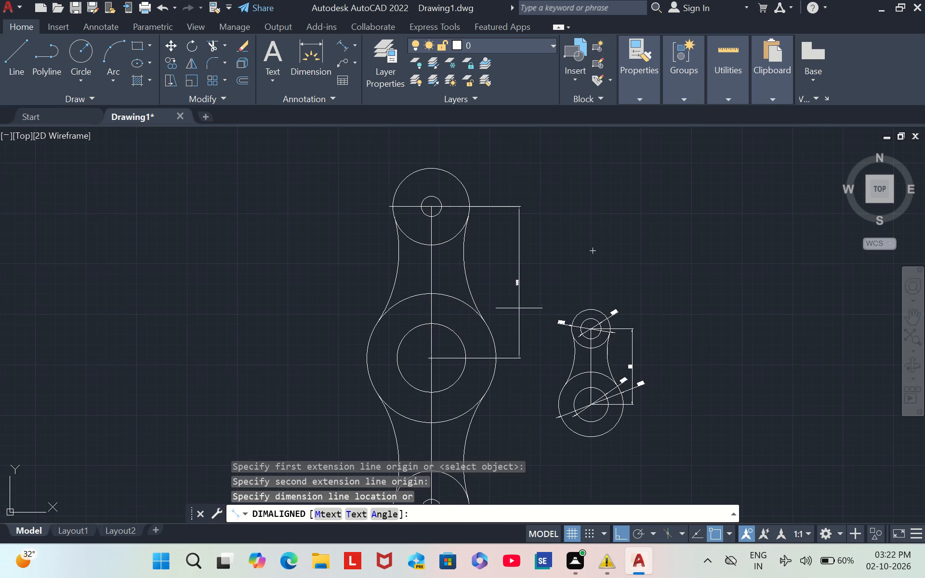
left_click(523, 311)
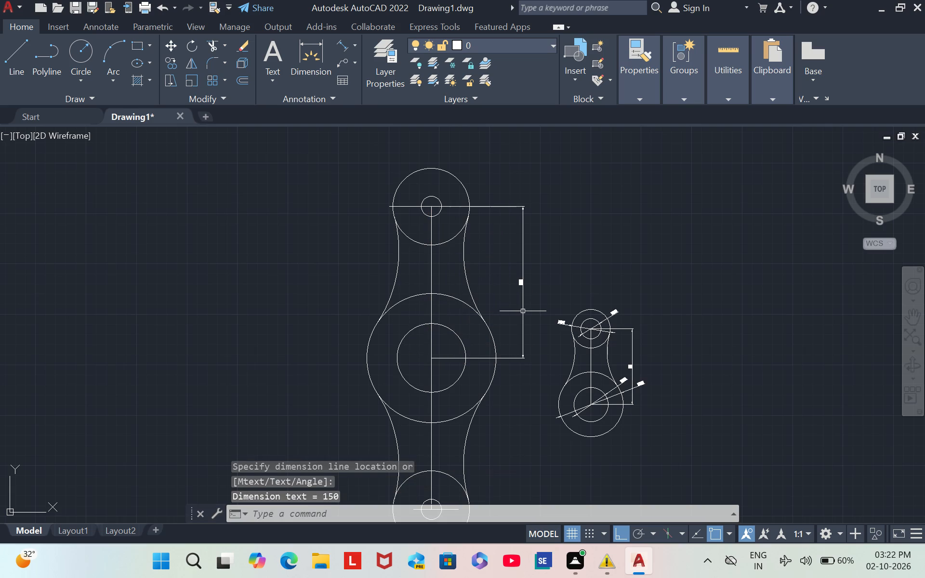
Add a diameter dimension to the outer circle at the larger link's upper end, with its text outside on the upper left.
scroll(523, 311, "up", 3, "ctrl")
scroll(523, 311, "down", 2, "ctrl")
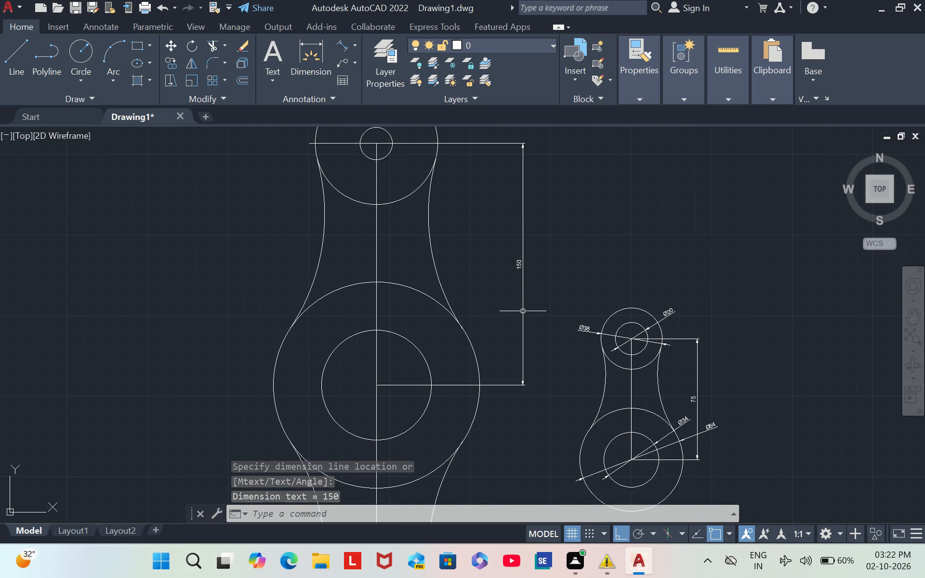
scroll(523, 311, "down", 1, "ctrl")
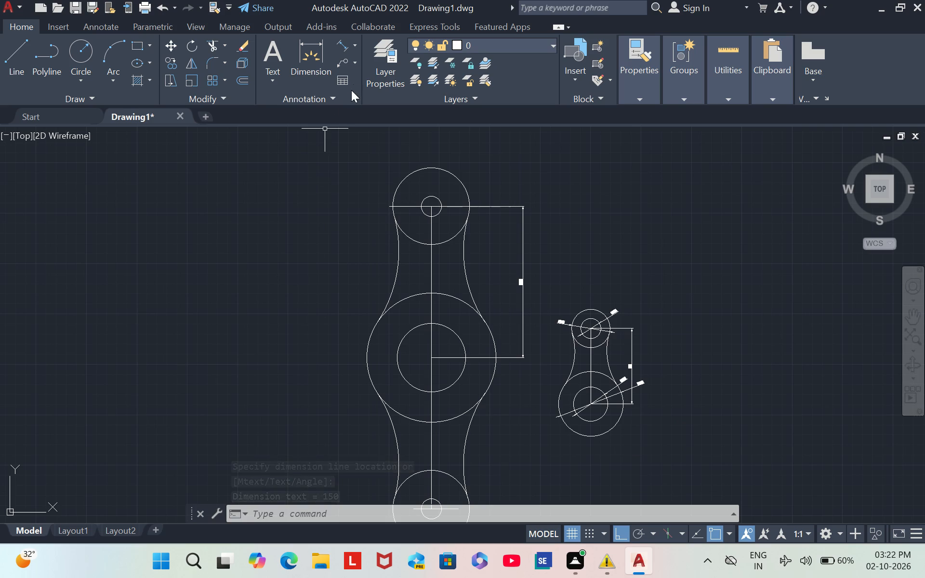
left_click(357, 43)
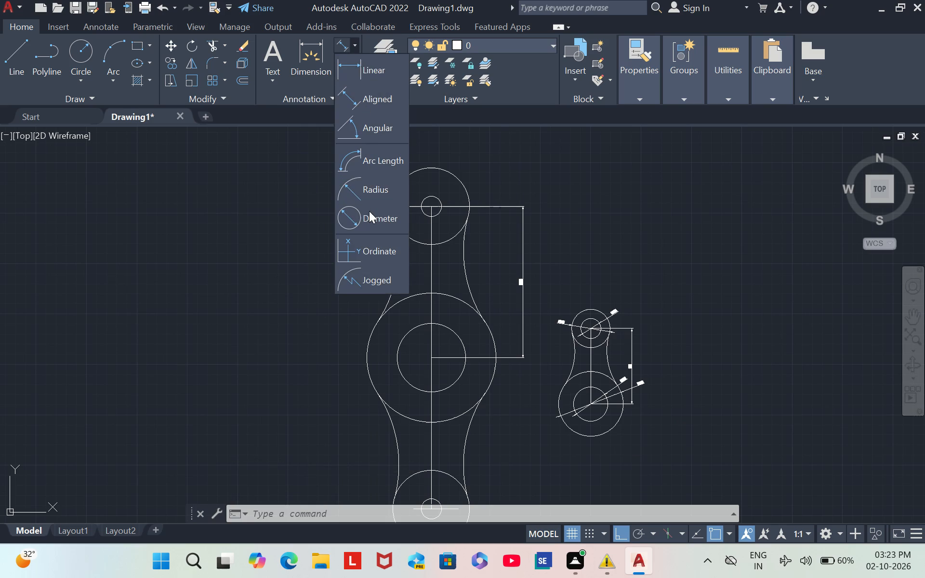
left_click(369, 211)
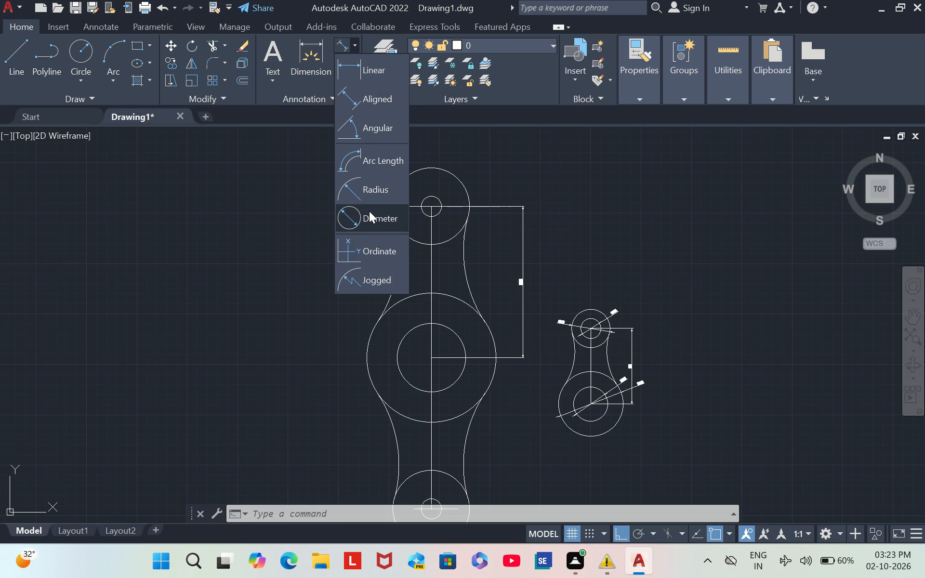
left_click(397, 184)
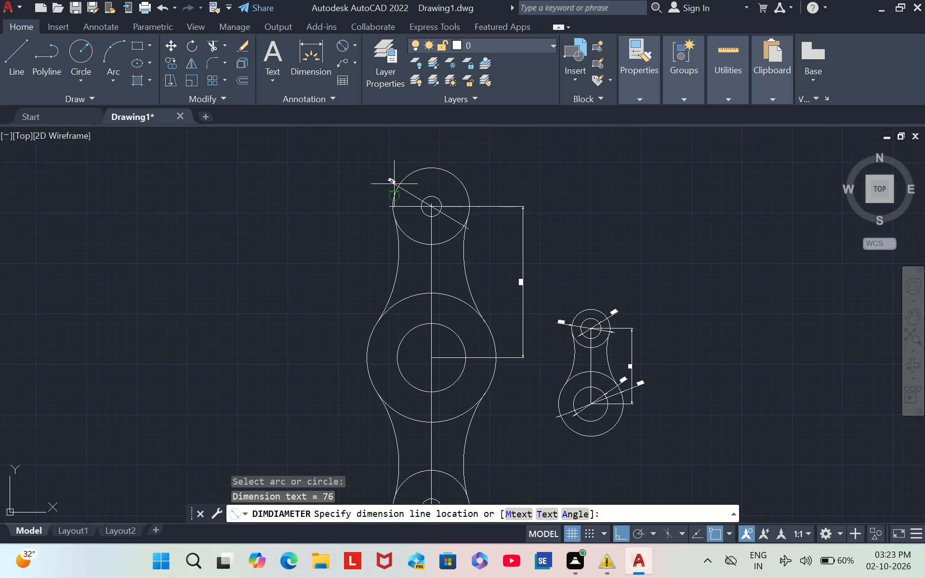
left_click(351, 177)
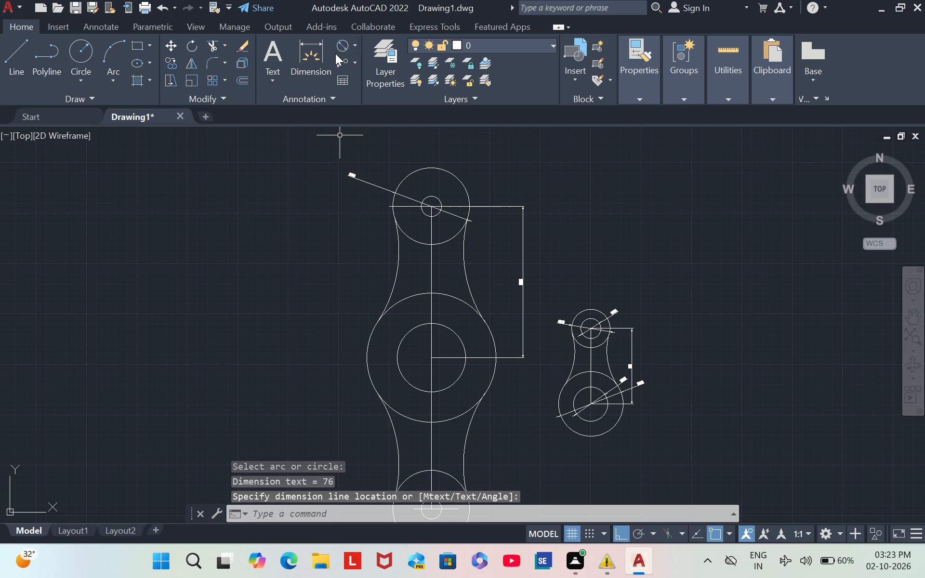
Add a diameter dimension to the small inner circle at the larger link's upper end, with its text above left of the link.
left_click(343, 47)
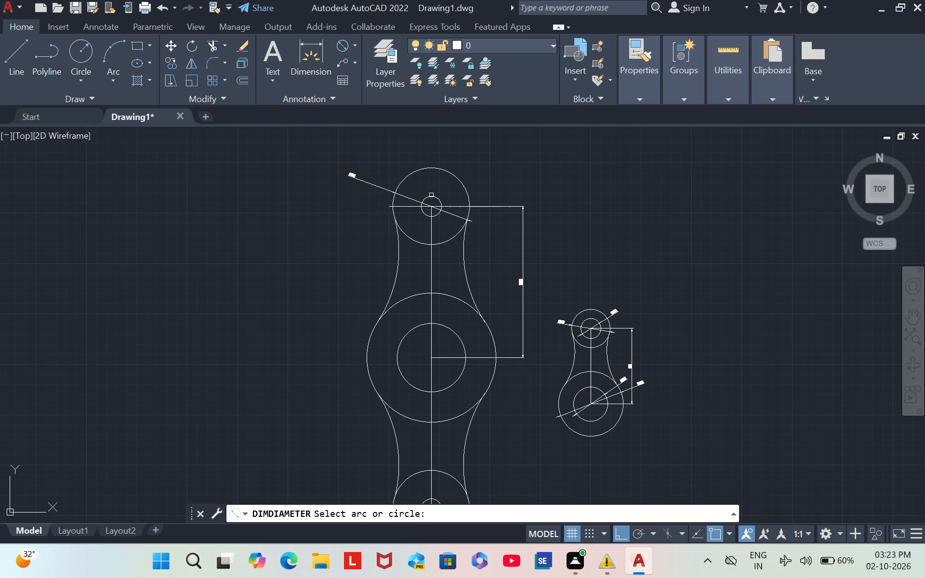
left_click(441, 200)
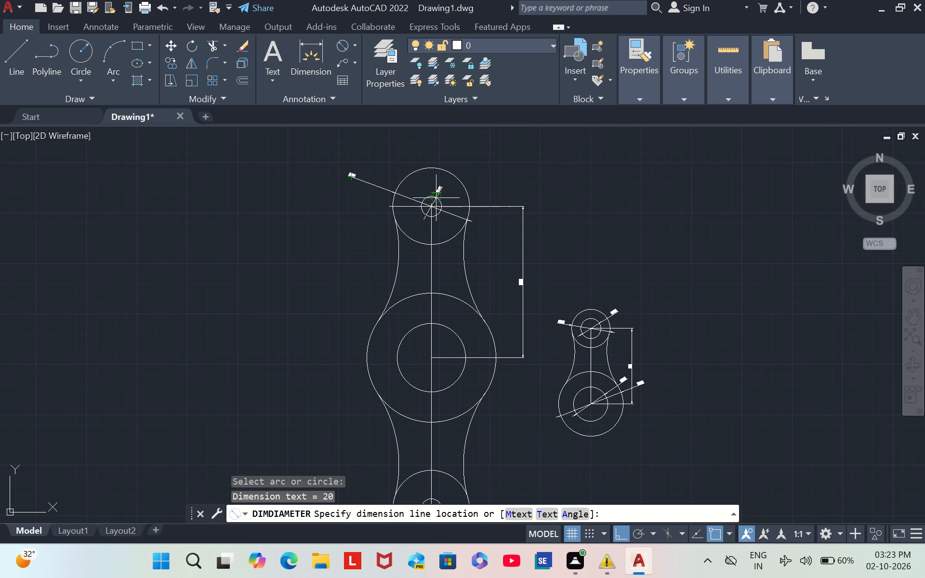
left_click(396, 152)
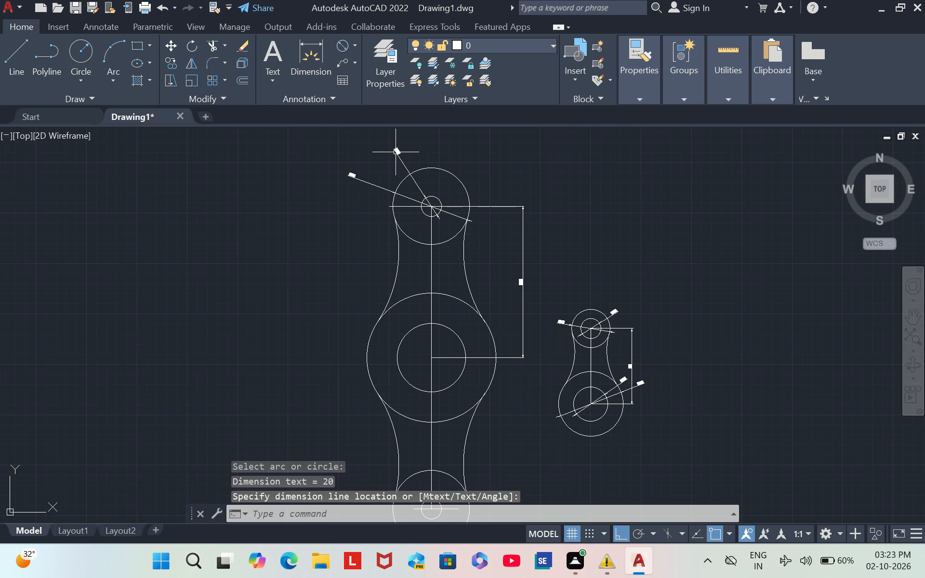
Add a radius dimension to the upper left fillet arc of the larger link, placed to the left of the arc.
scroll(396, 152, "up", 3, "ctrl")
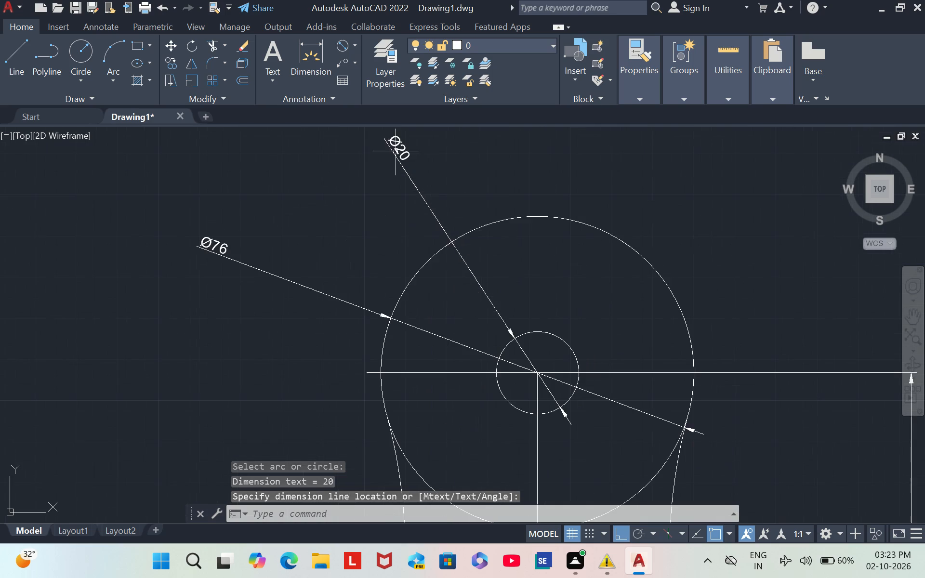
scroll(396, 152, "down", 1, "ctrl")
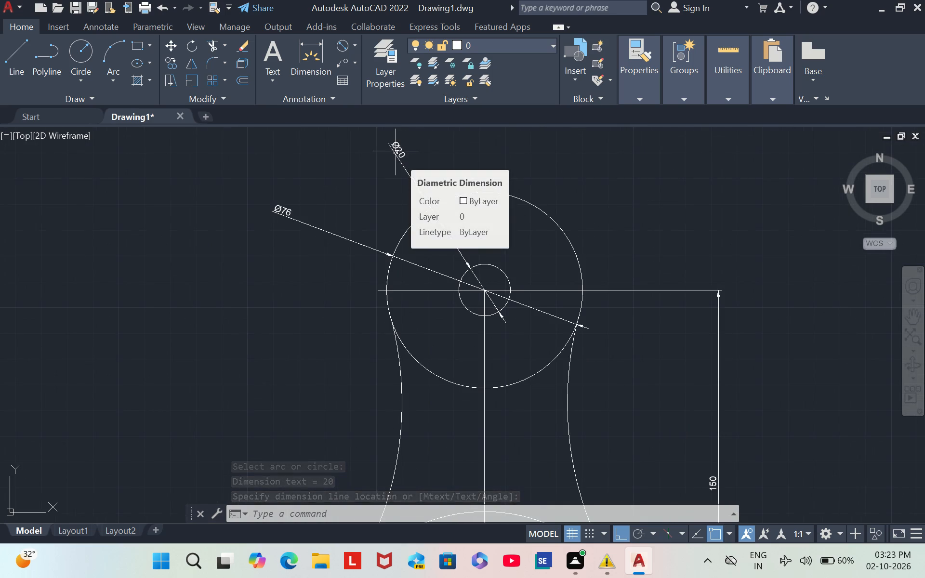
scroll(396, 152, "down", 1, "ctrl")
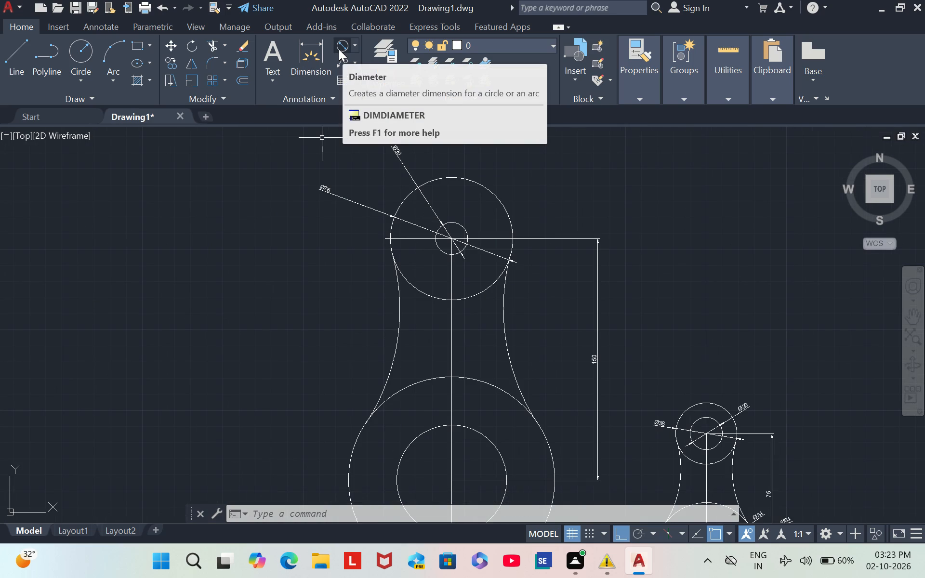
left_click(354, 47)
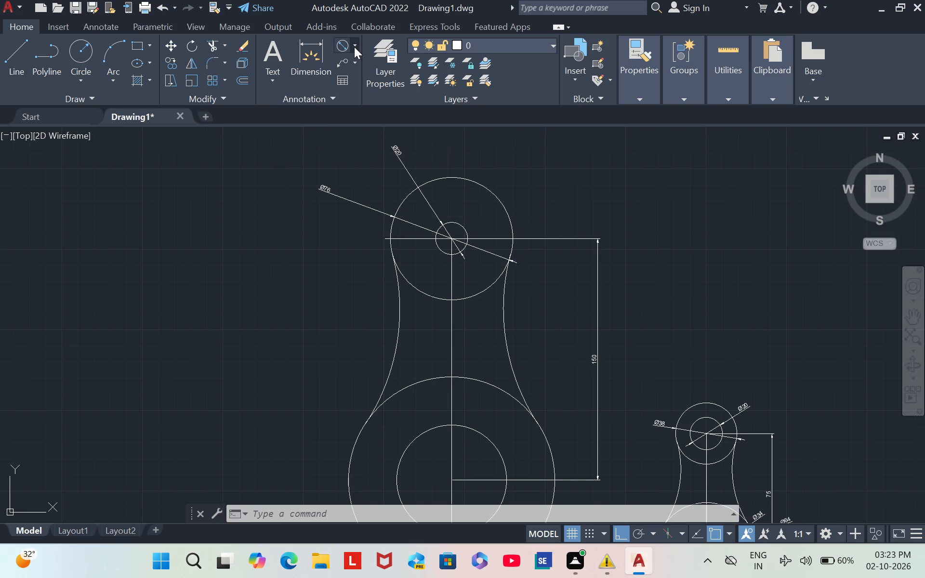
left_click(375, 197)
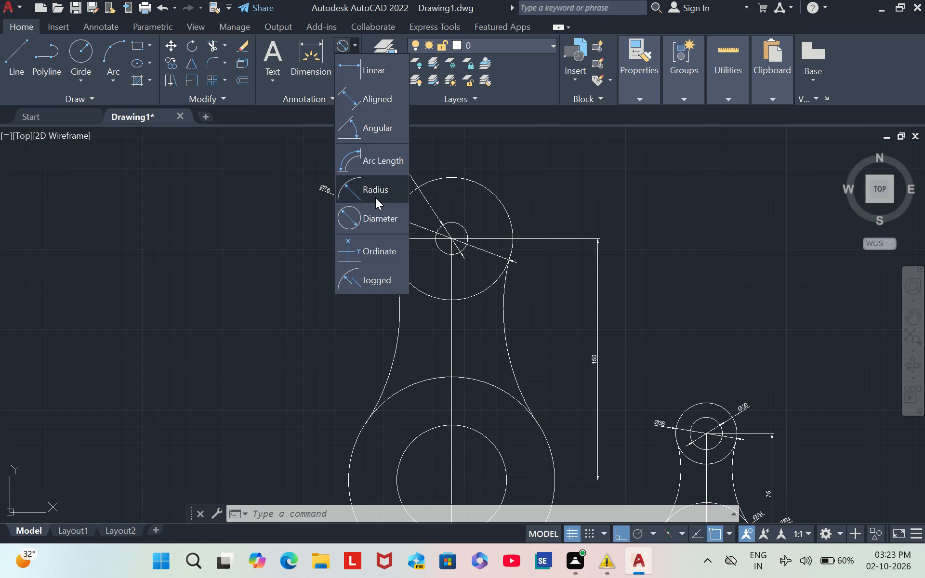
left_click(397, 342)
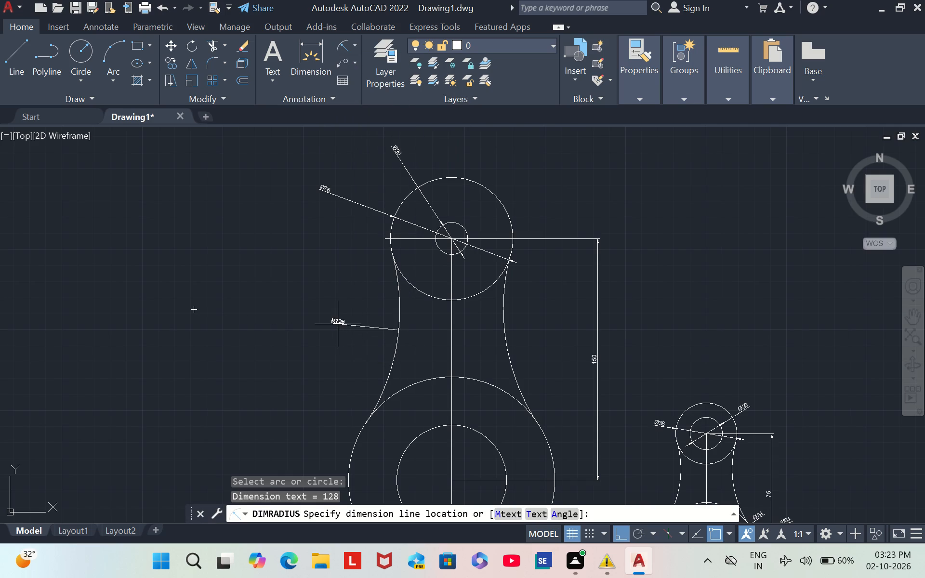
left_click(338, 324)
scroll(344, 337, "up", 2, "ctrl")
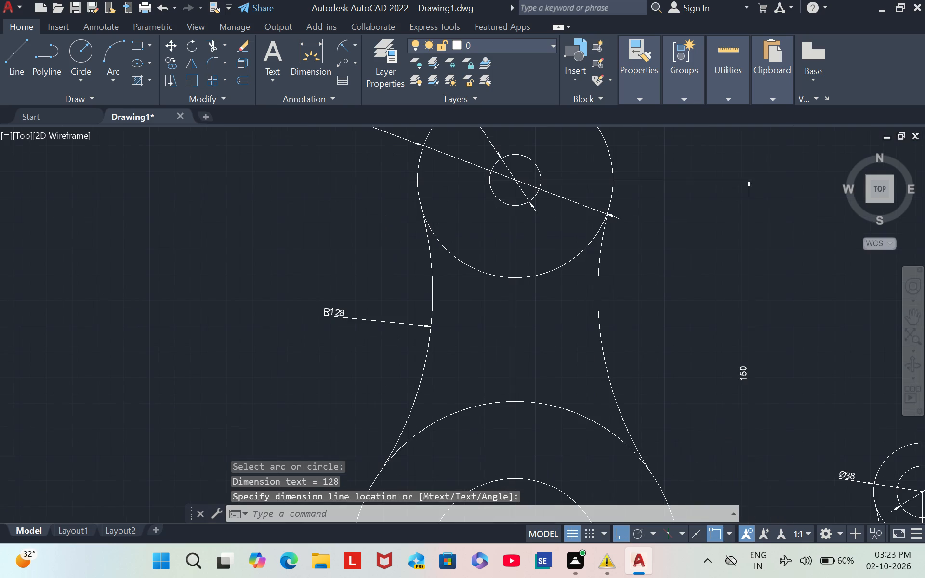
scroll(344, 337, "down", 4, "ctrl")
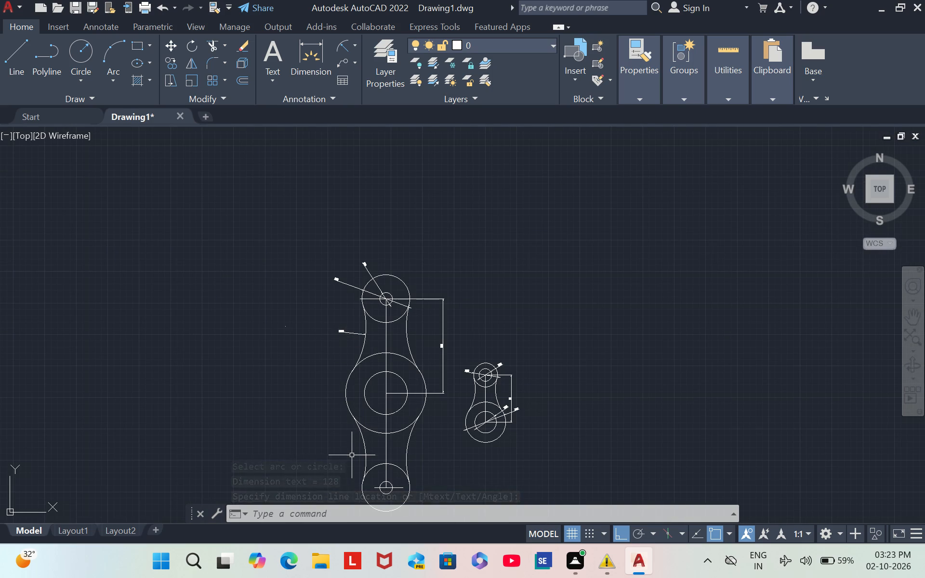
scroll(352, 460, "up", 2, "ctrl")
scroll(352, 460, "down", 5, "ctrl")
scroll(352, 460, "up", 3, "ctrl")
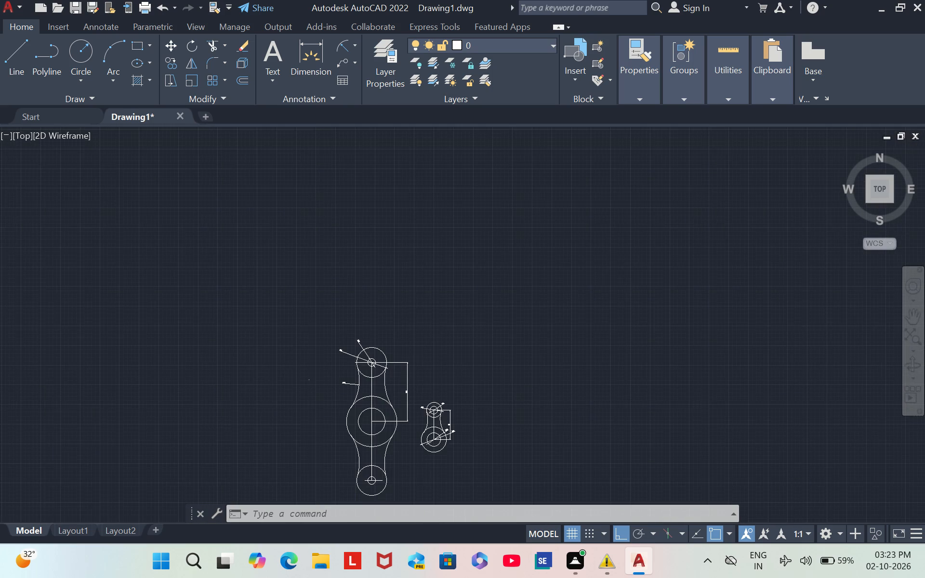
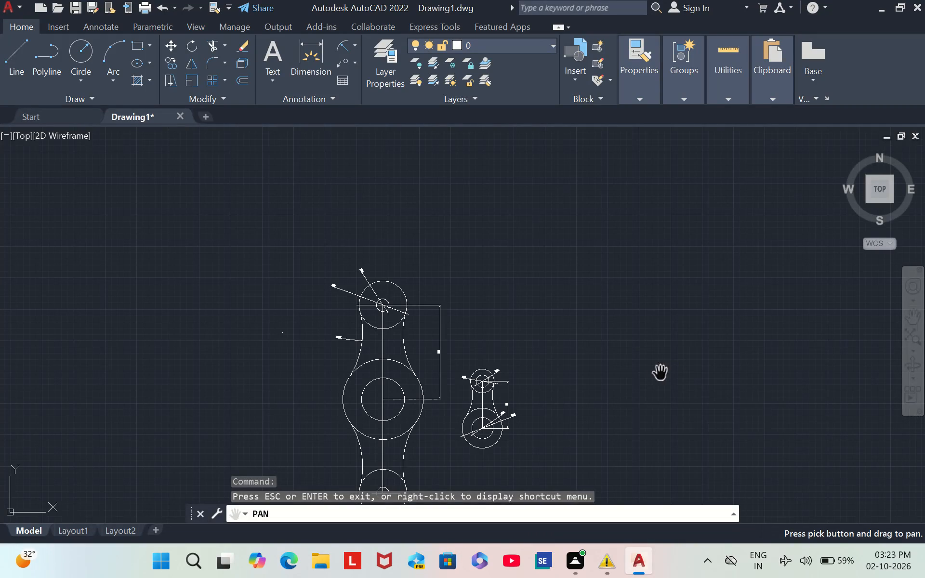
Add a radius dimension to the lower right fillet arc of the larger link, placed just outside the arc.
left_click(626, 372)
left_click_drag(588, 330, 602, 213)
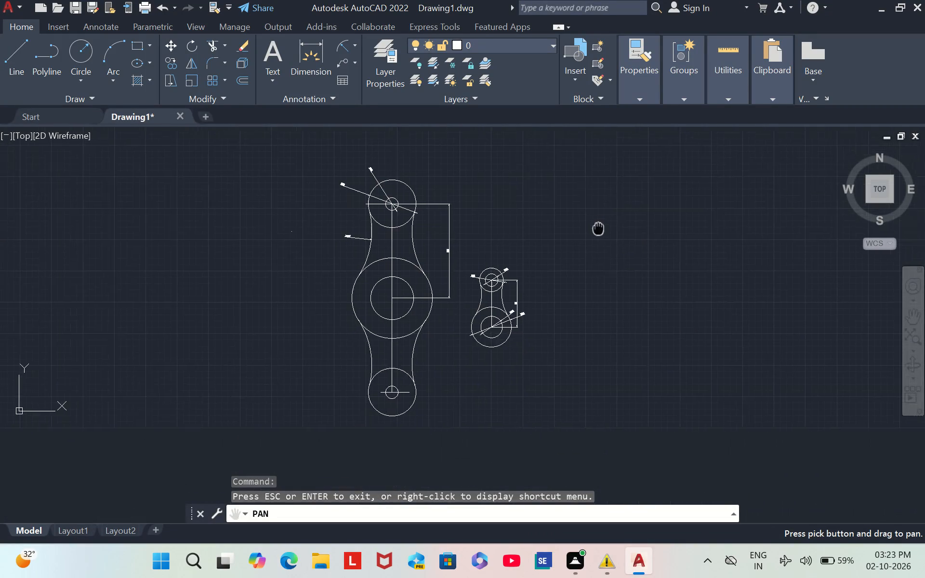
left_click_drag(602, 213, 608, 189)
key("Escape")
key("Escape")
key("Escape")
key("Escape")
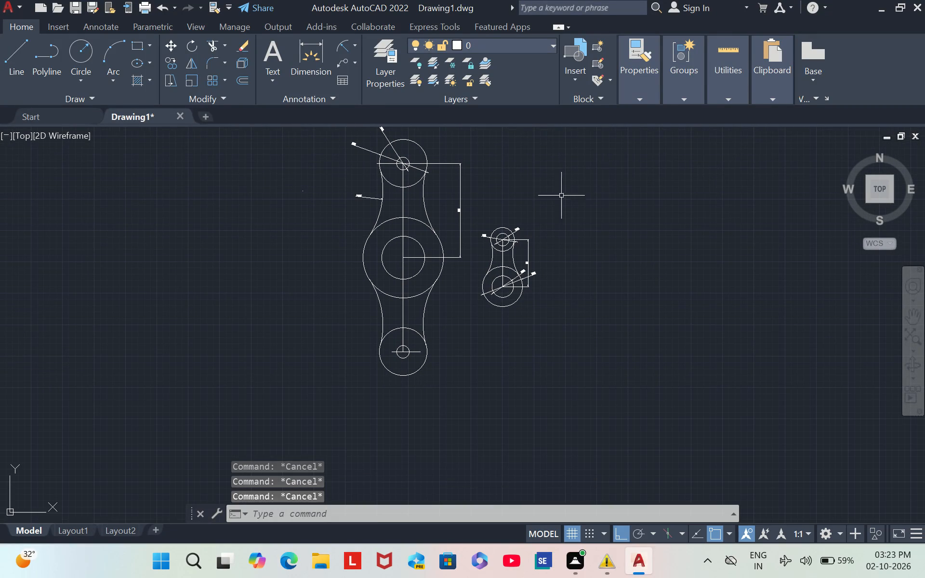
scroll(467, 218, "up", 2, "ctrl")
scroll(467, 218, "down", 2, "ctrl")
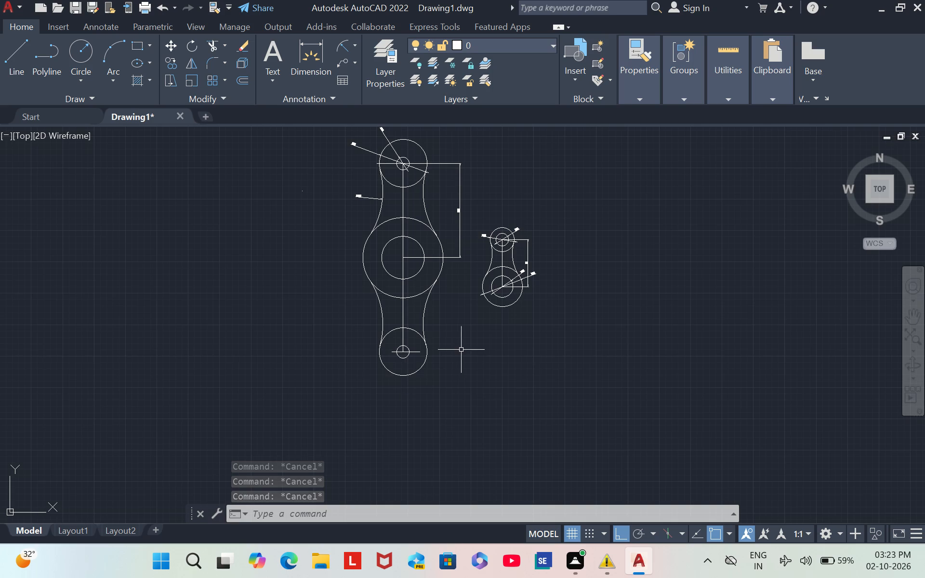
scroll(456, 304, "up", 2, "ctrl")
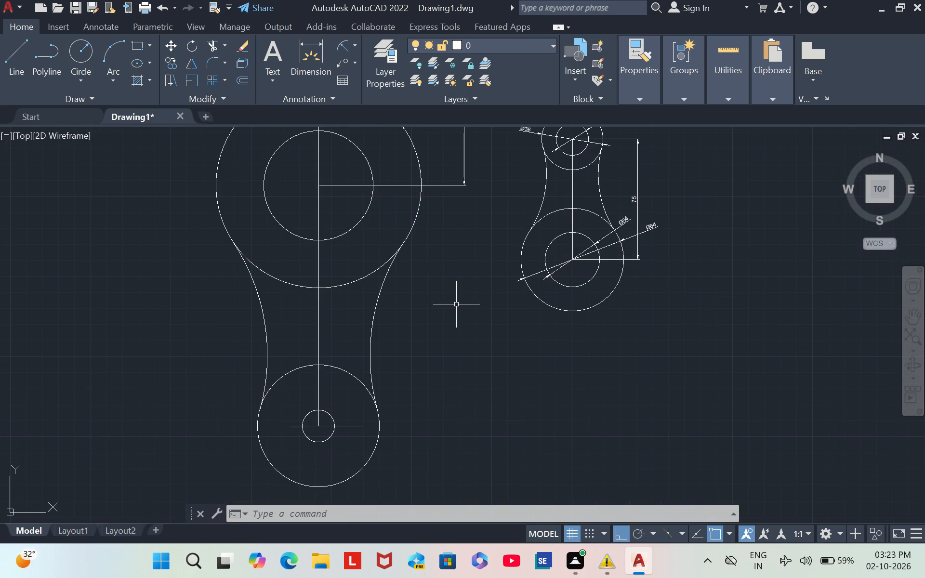
left_click(340, 49)
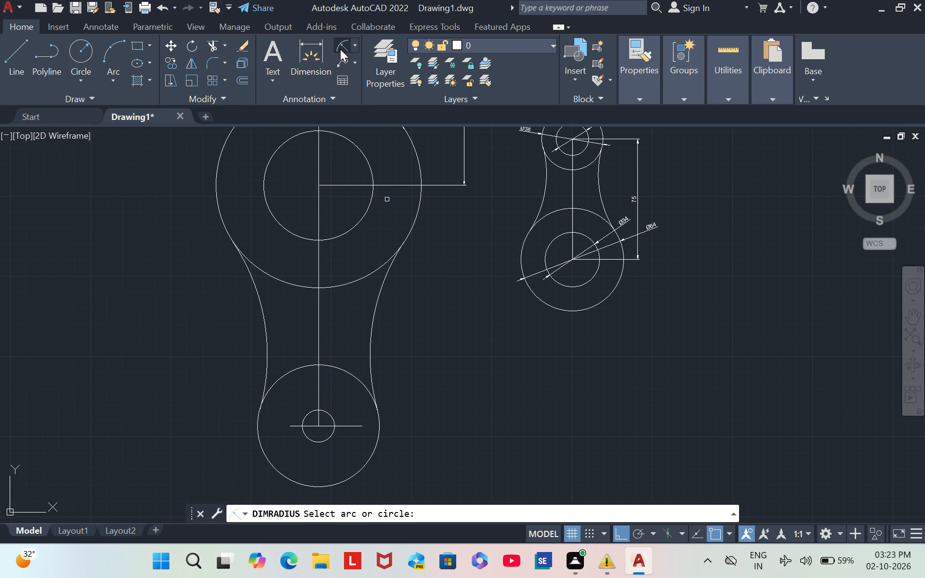
left_click(376, 307)
left_click(378, 309)
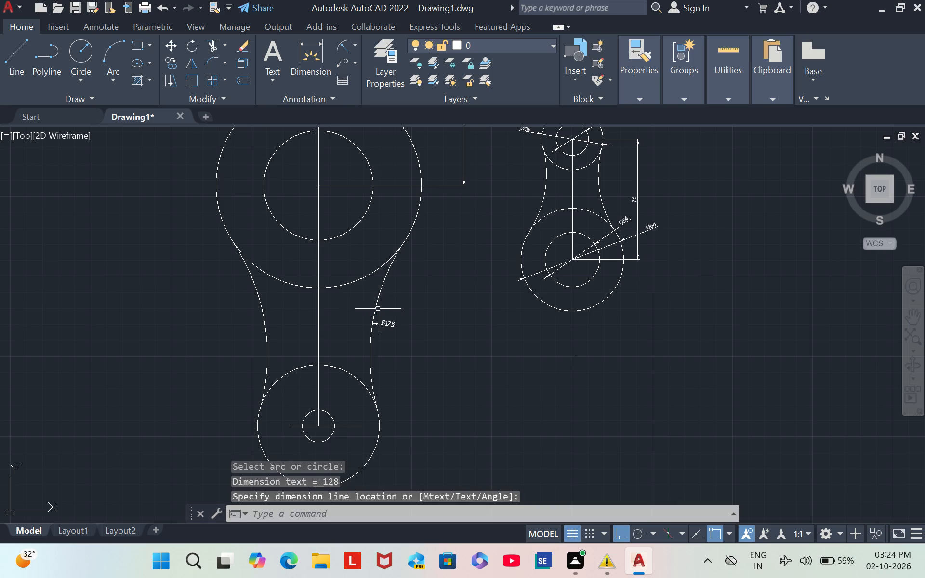
Add an aligned dimension between the middle circles' centre and the lower end circle's centre, placed to the right of the larger link.
scroll(449, 342, "up", 2, "ctrl")
scroll(449, 342, "down", 1, "ctrl")
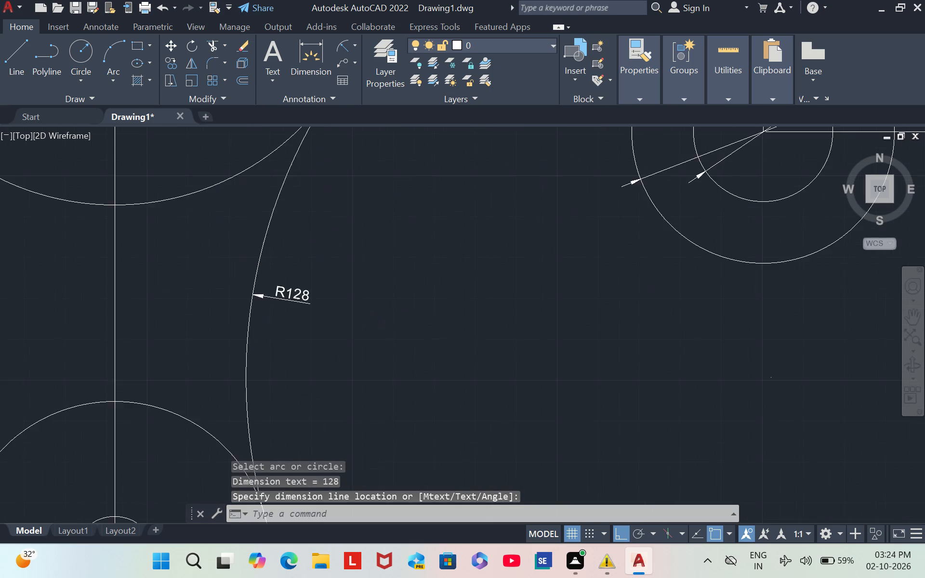
scroll(449, 342, "down", 1, "ctrl")
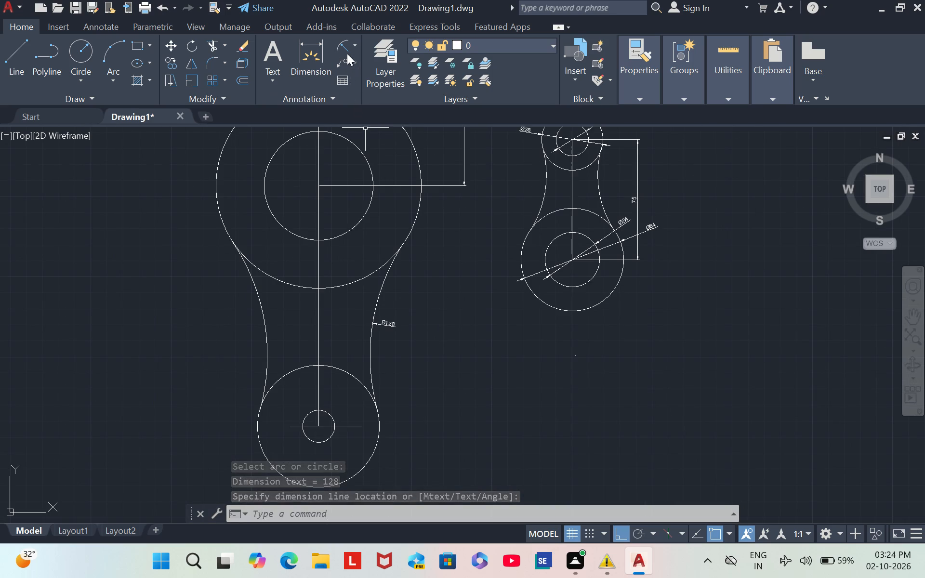
left_click(351, 49)
left_click(351, 49)
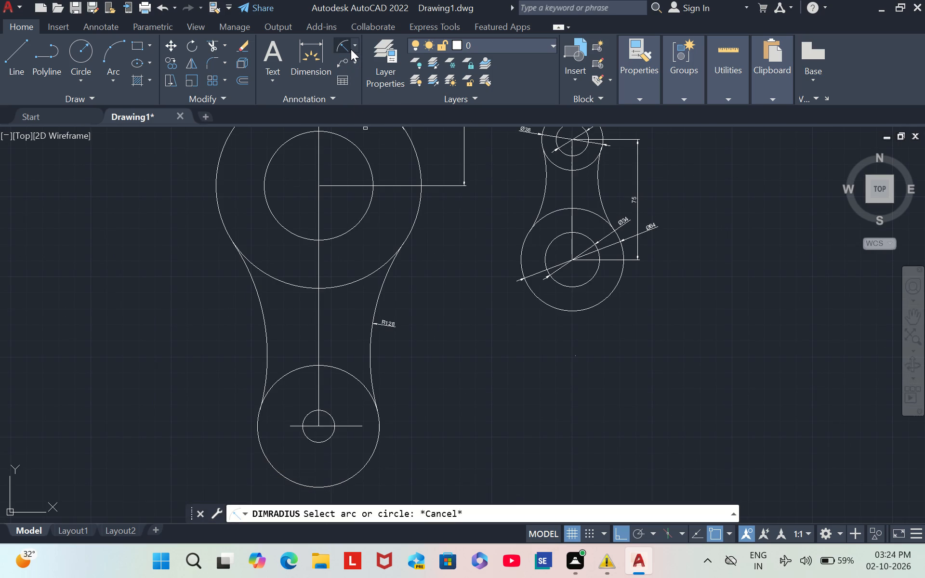
left_click(355, 46)
left_click(355, 46)
left_click(355, 46)
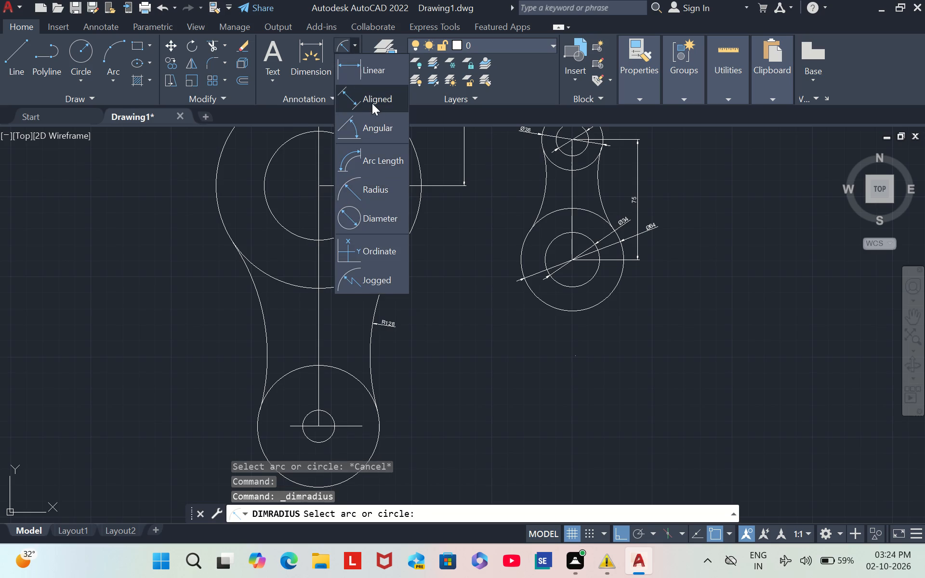
left_click(372, 103)
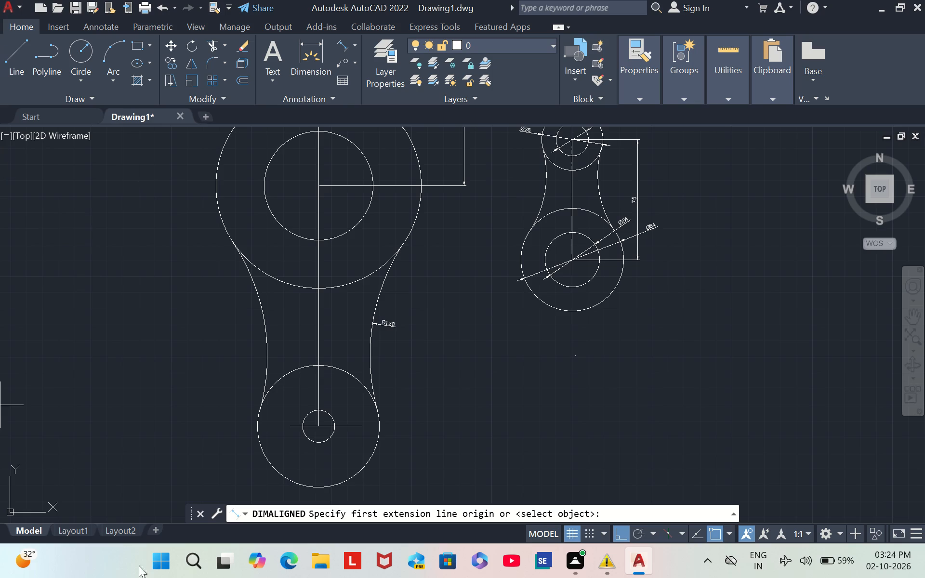
left_click(336, 42)
left_click(337, 42)
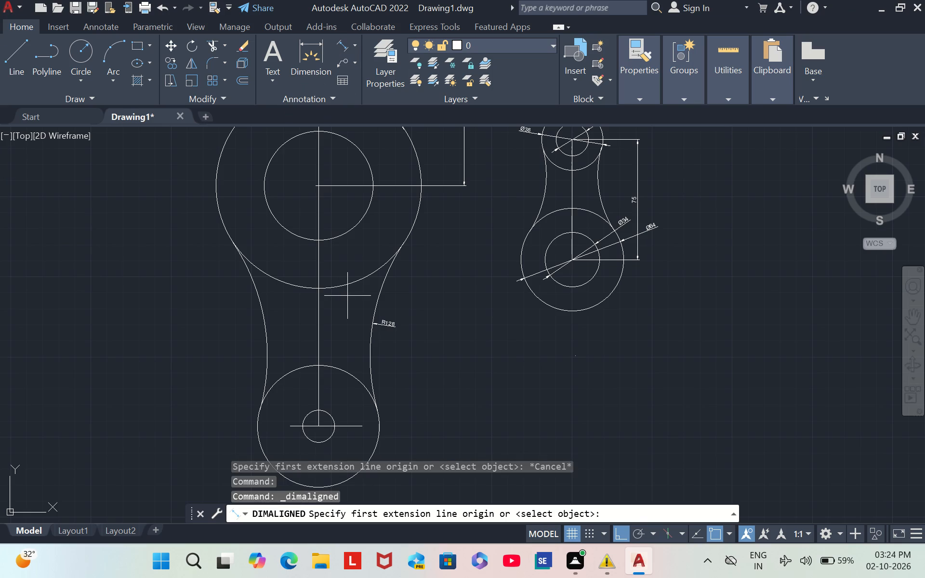
left_click(320, 187)
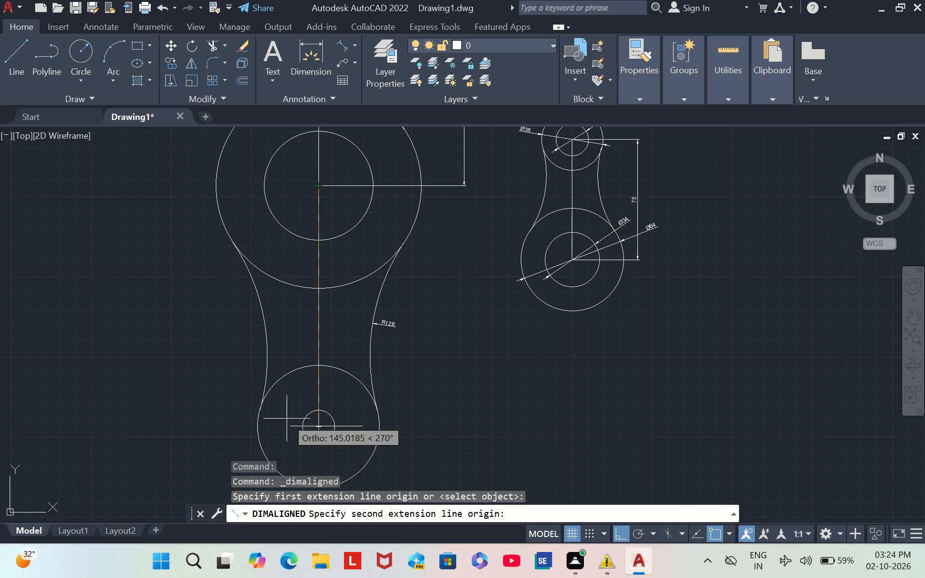
left_click(318, 425)
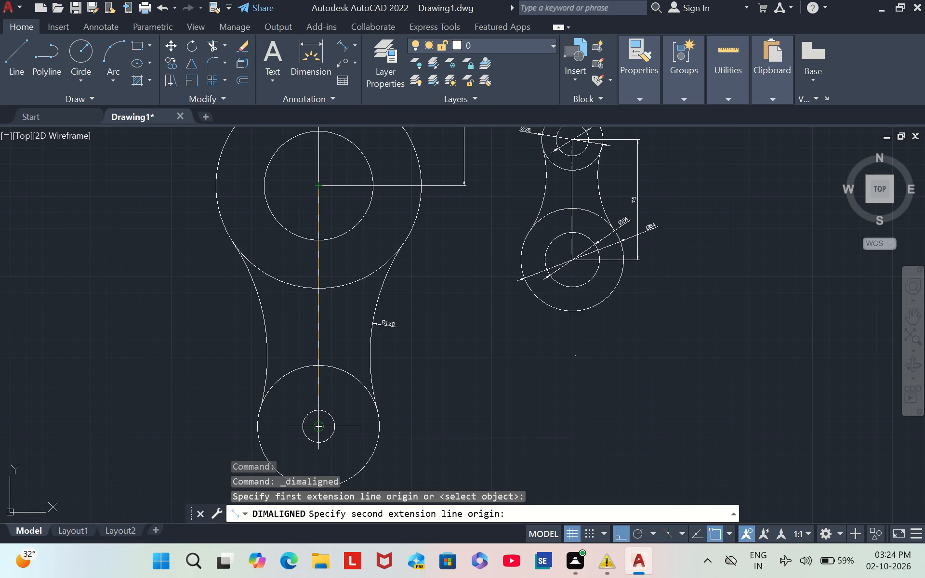
left_click(456, 345)
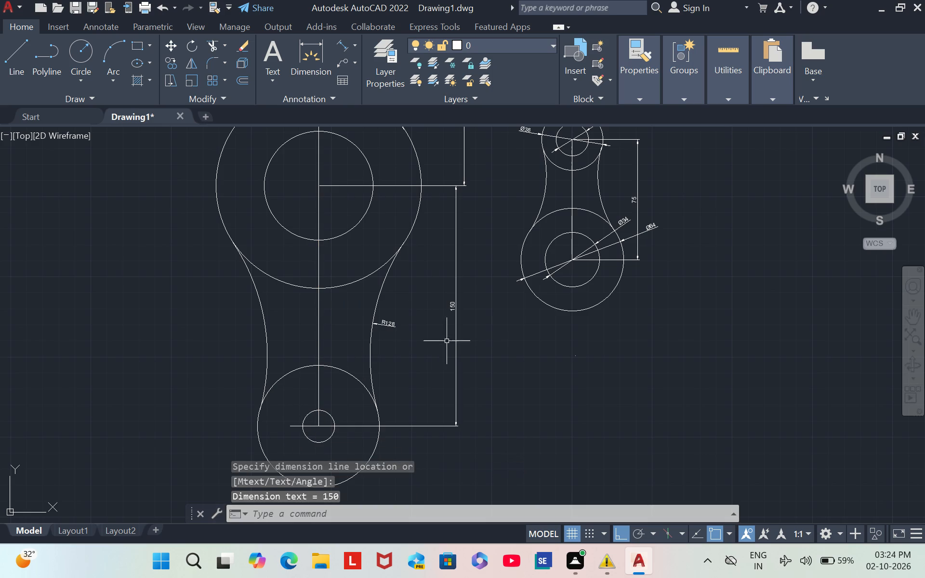
Add a diameter dimension to the outer circle at the larger link's lower end, with its text outside on the upper left.
left_click(353, 53)
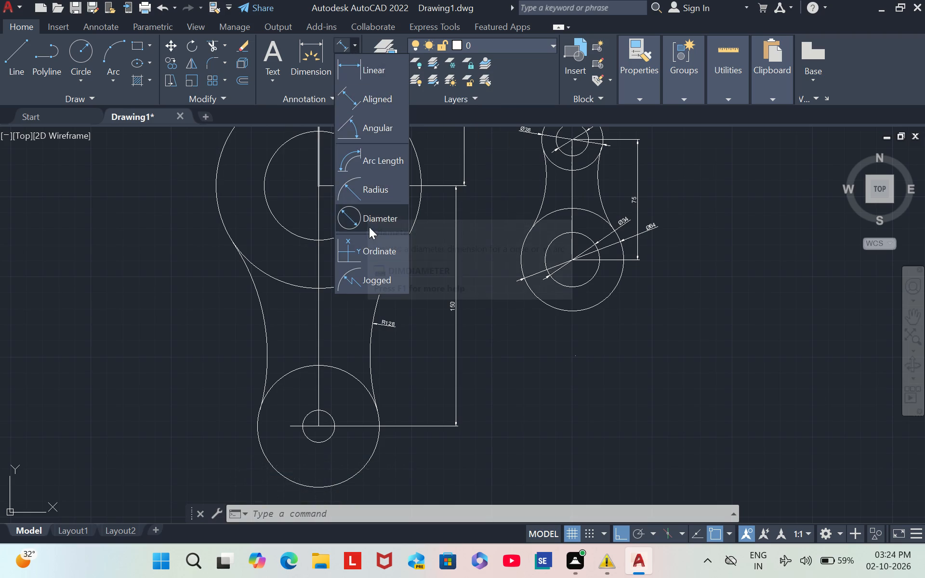
left_click(371, 219)
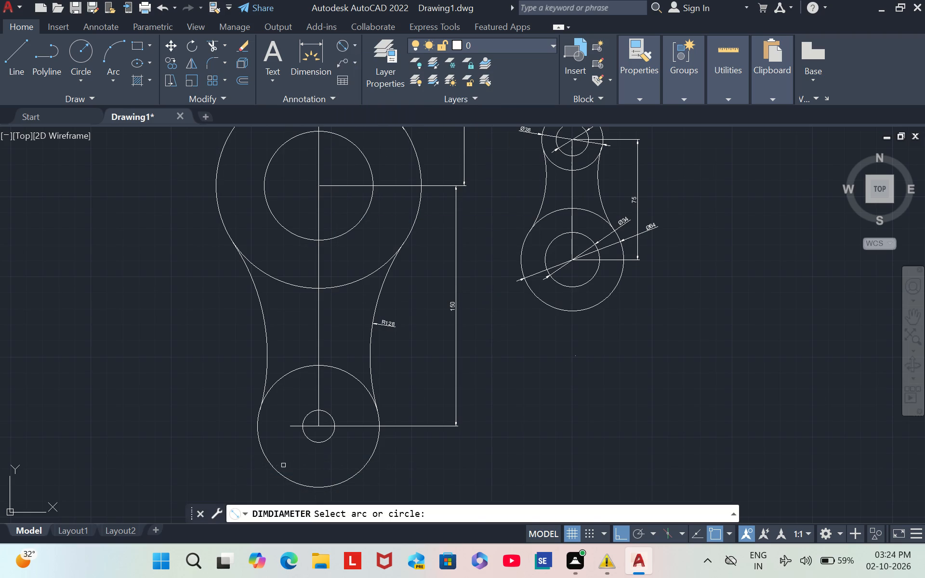
left_click(273, 465)
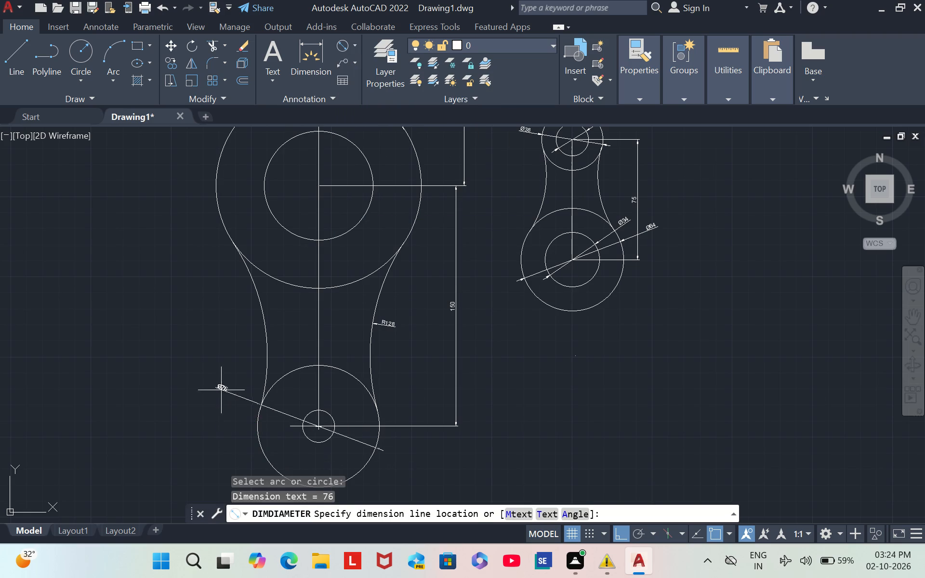
left_click(228, 369)
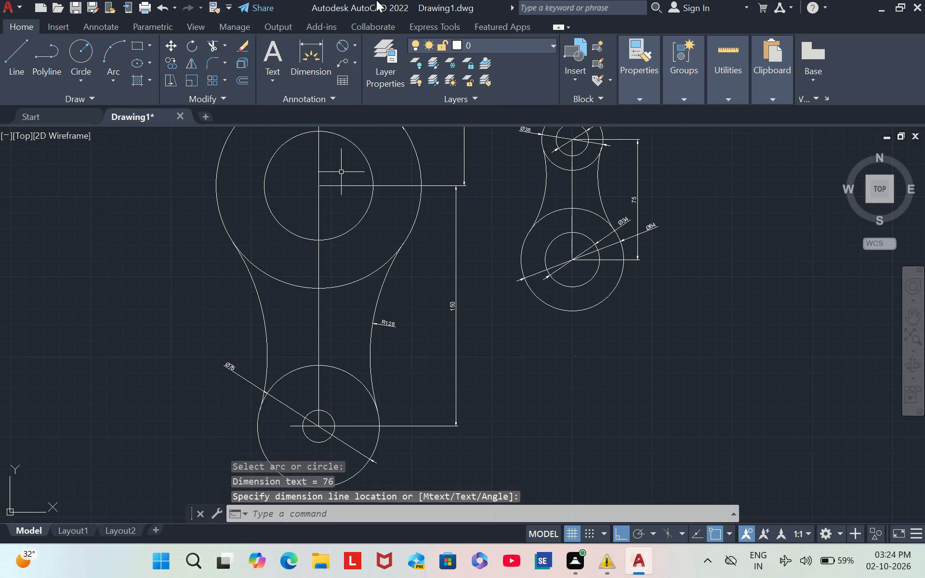
Add a diameter dimension to the small inner circle at the larger link's lower end, with its text outside on the left.
left_click(350, 47)
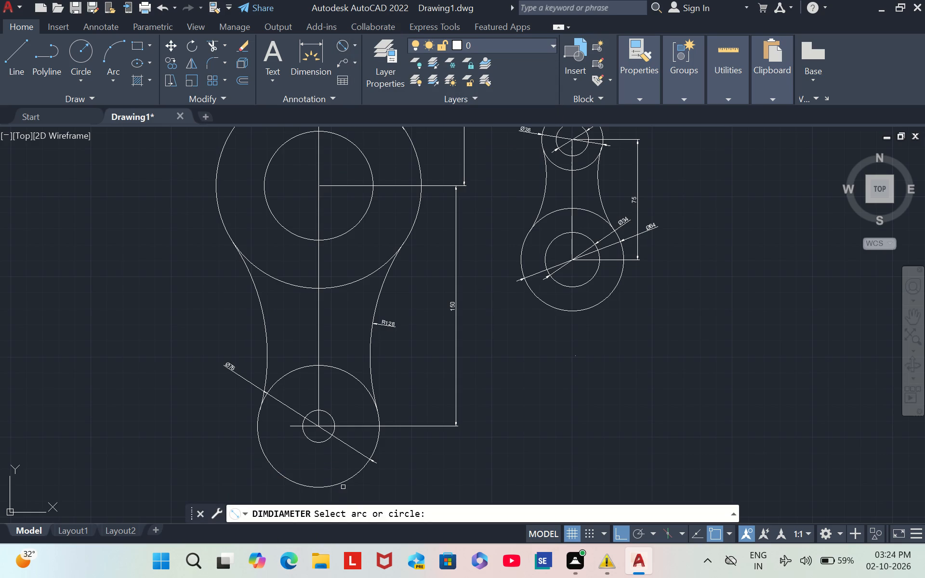
left_click(326, 440)
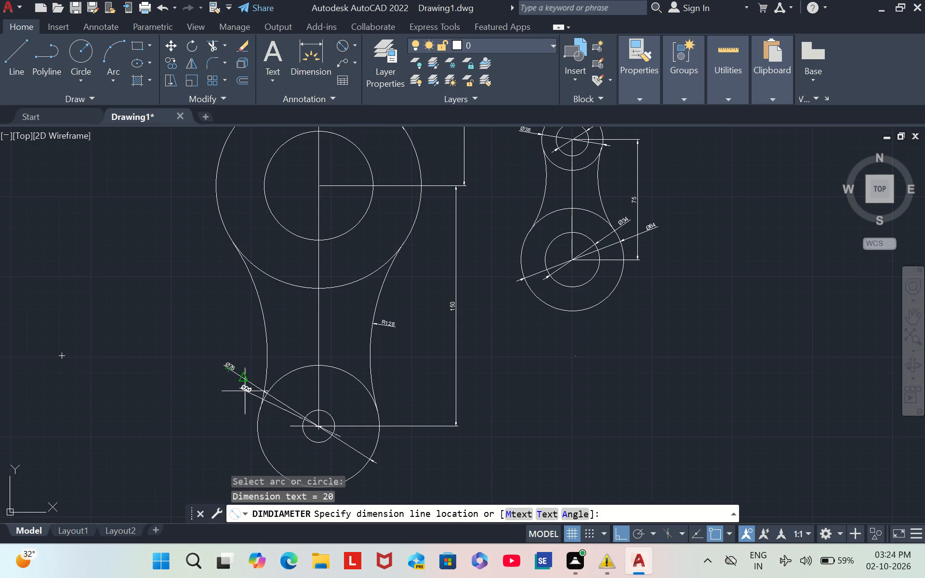
left_click(215, 403)
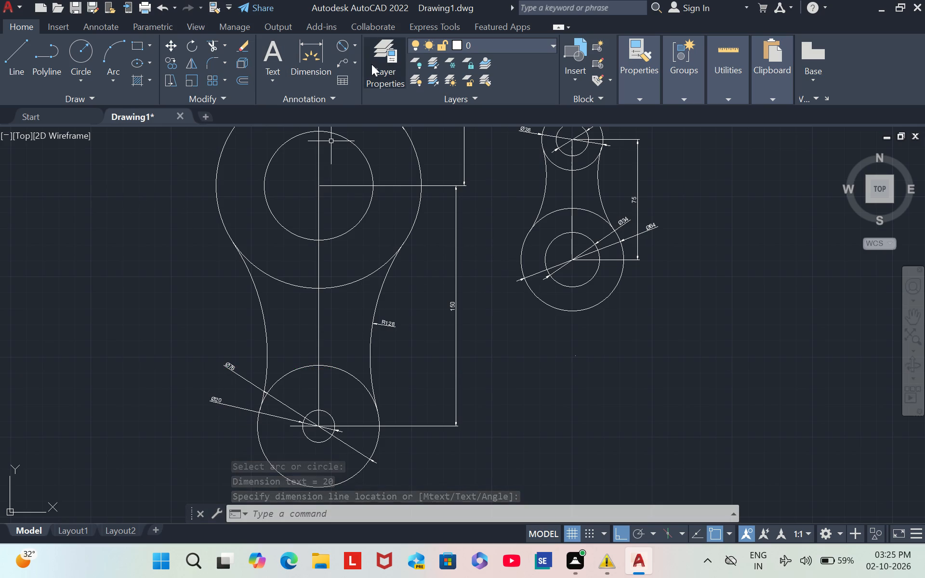
Add a diameter dimension to the inner middle circle of the larger link, with its text left of the link.
left_click(341, 51)
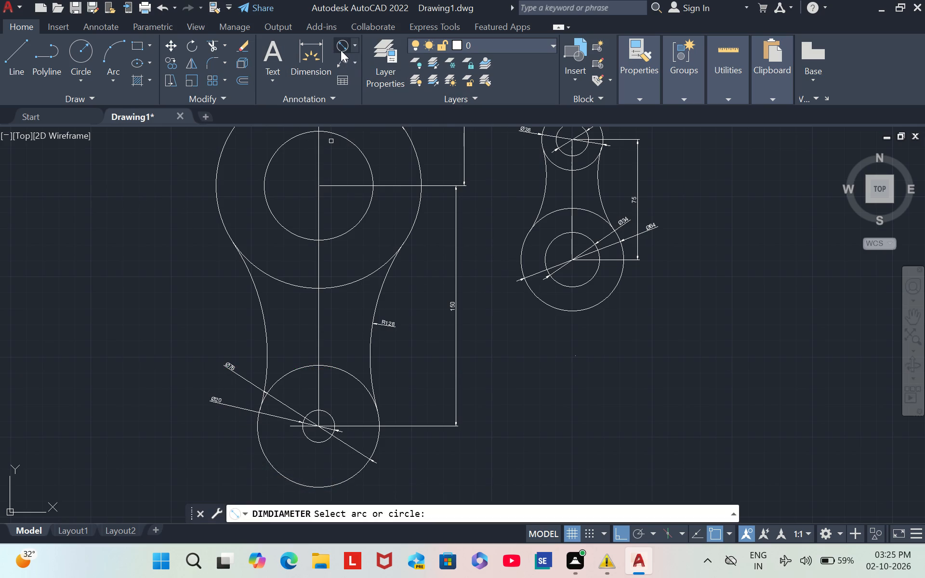
left_click(341, 50)
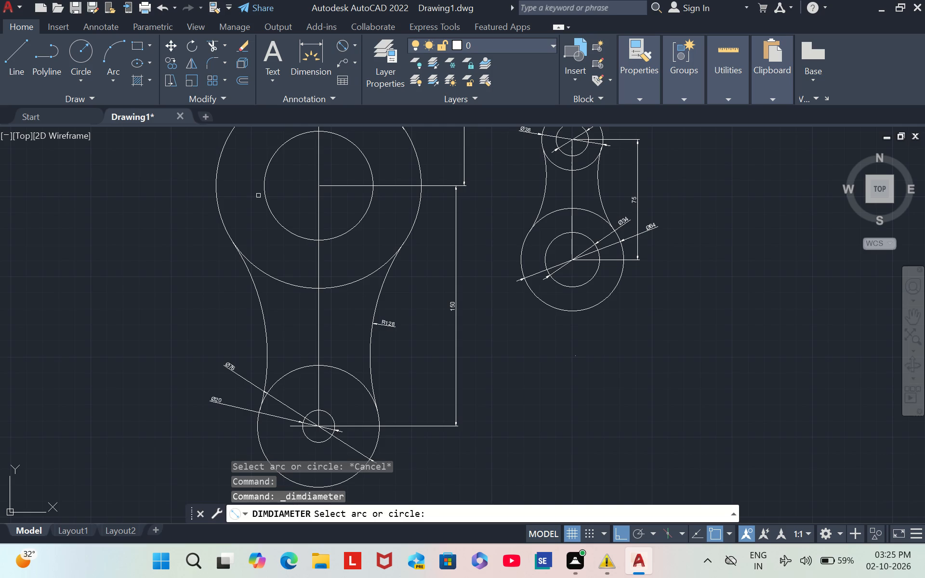
left_click(265, 189)
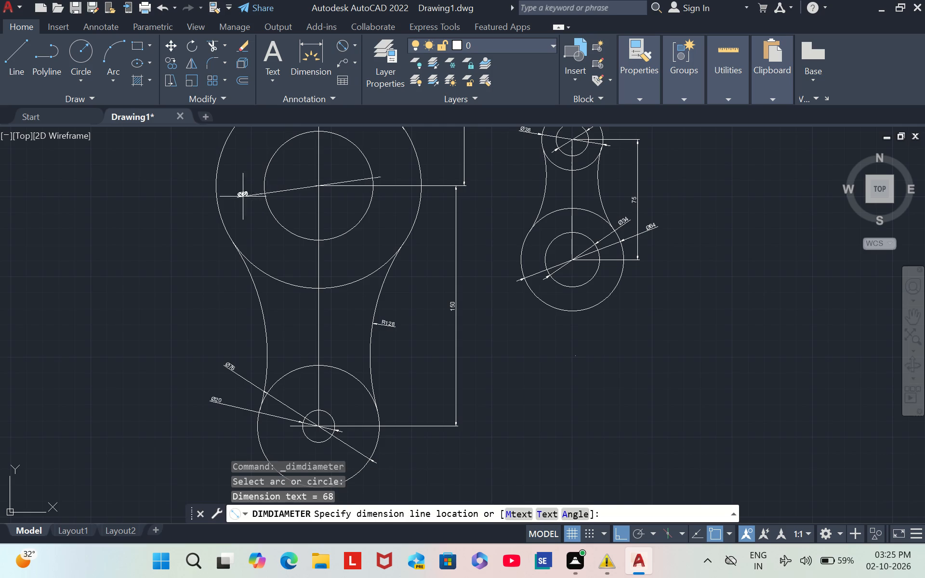
left_click(173, 211)
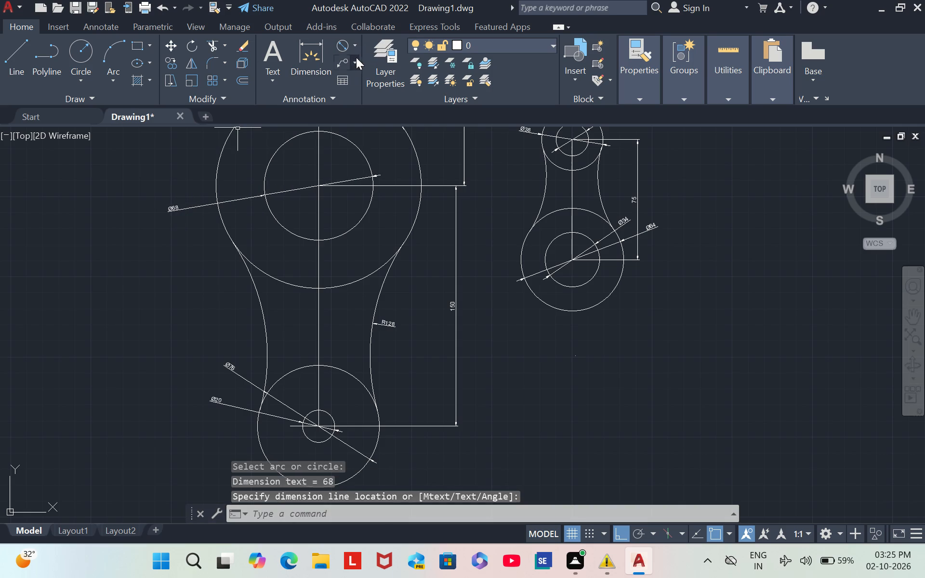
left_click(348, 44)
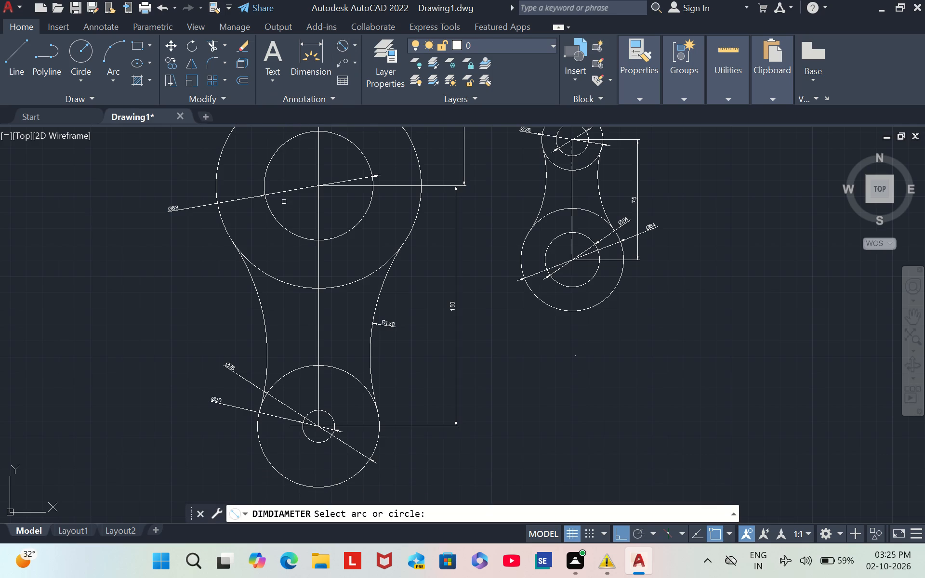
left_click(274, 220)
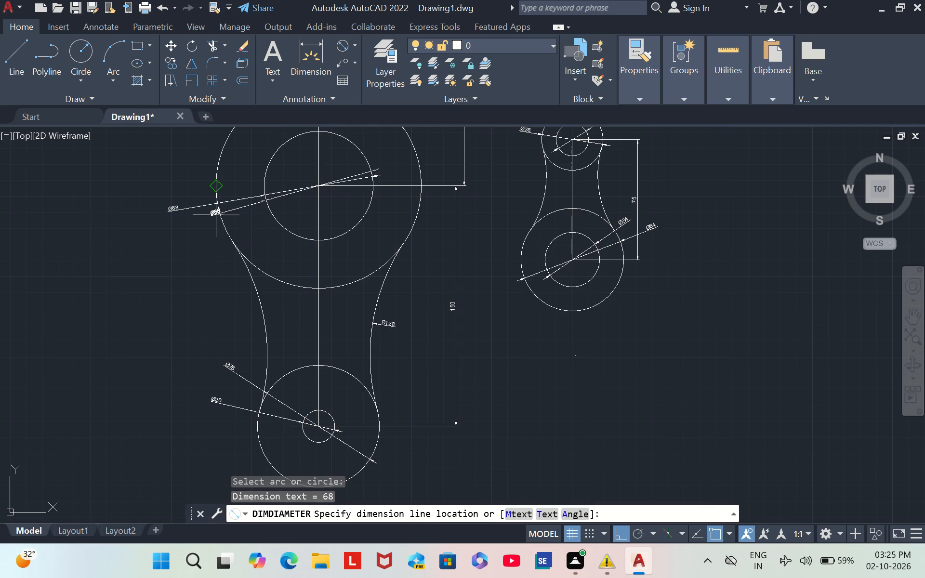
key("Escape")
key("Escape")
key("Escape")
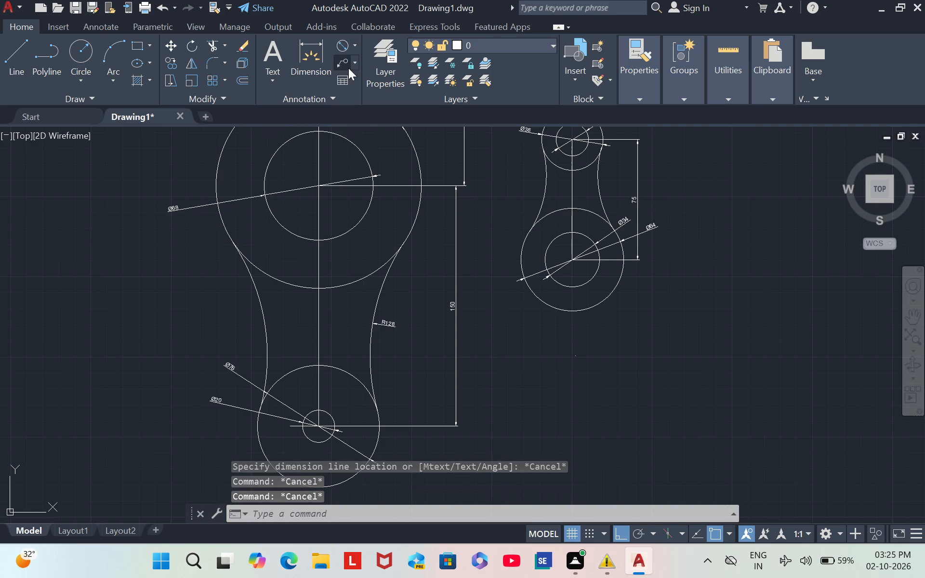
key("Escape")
Add a diameter dimension to the outer middle circle of the larger link, with its text left of the link, above the inner circle's dimension.
left_click(336, 45)
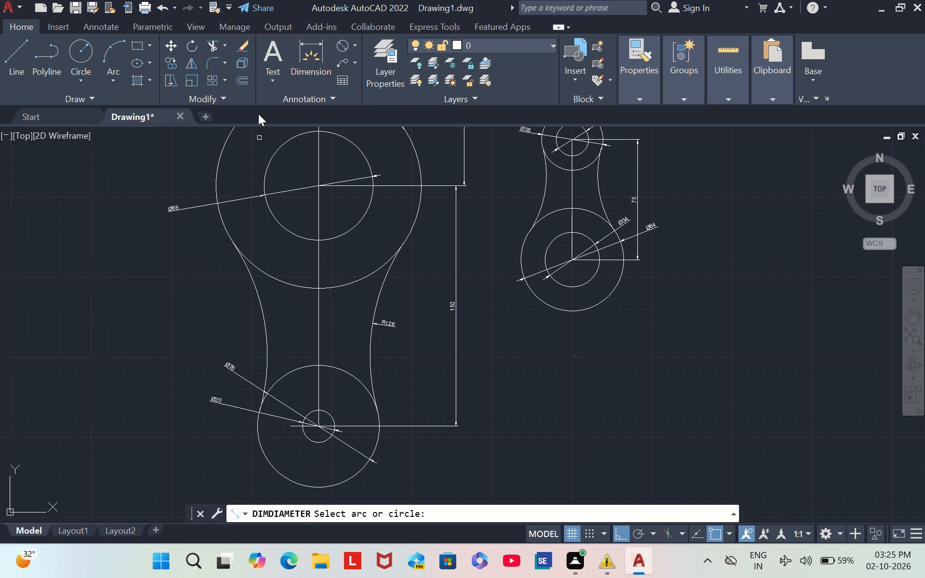
left_click(218, 169)
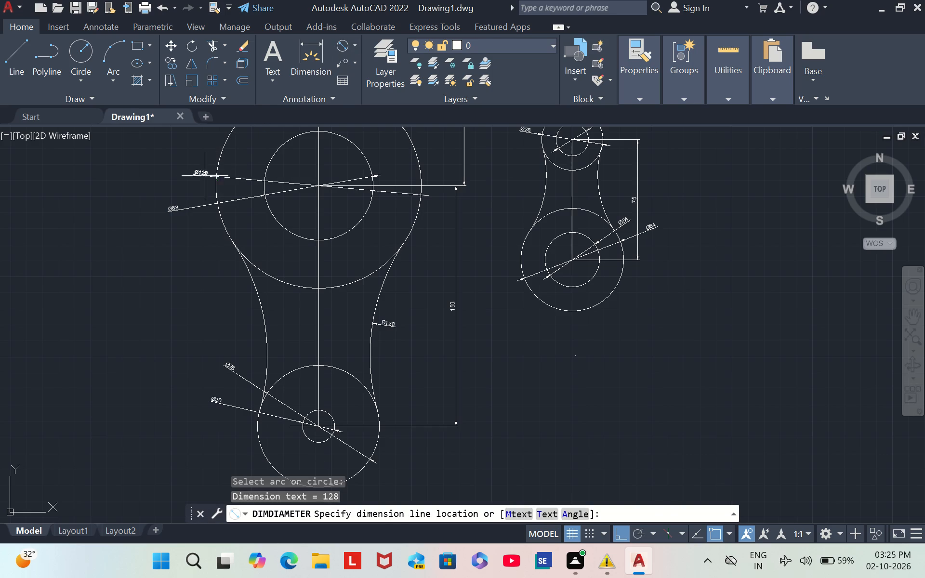
left_click(172, 172)
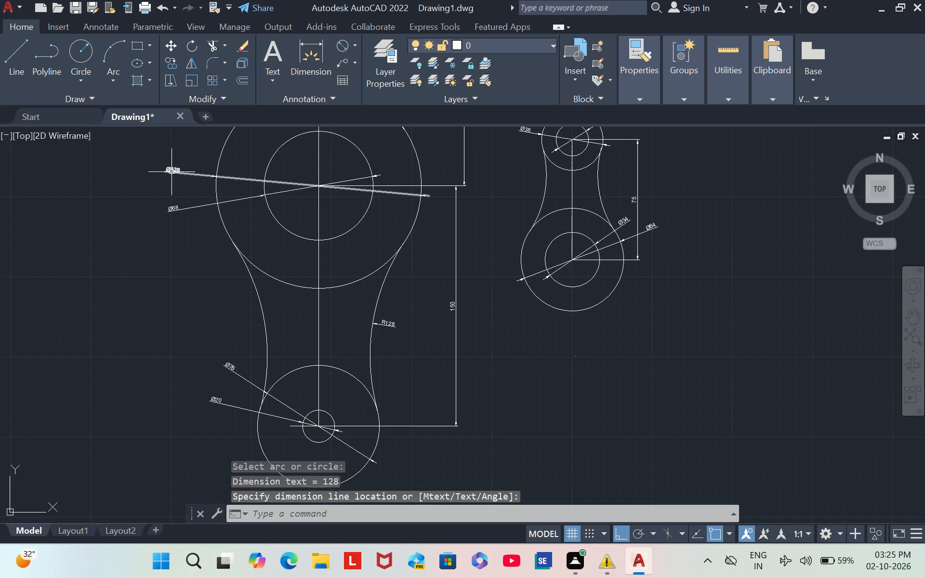
scroll(170, 173, "up", 3)
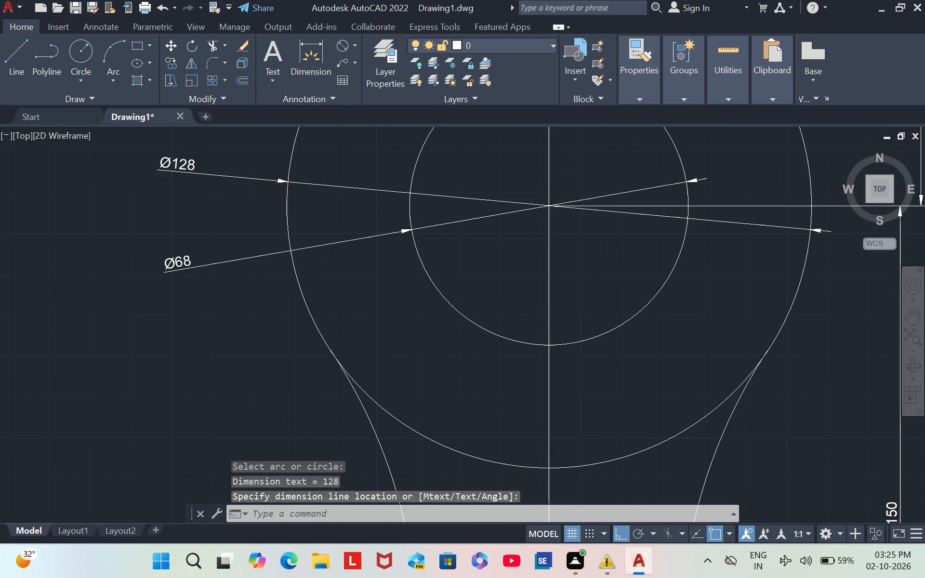
scroll(170, 173, "down", 3)
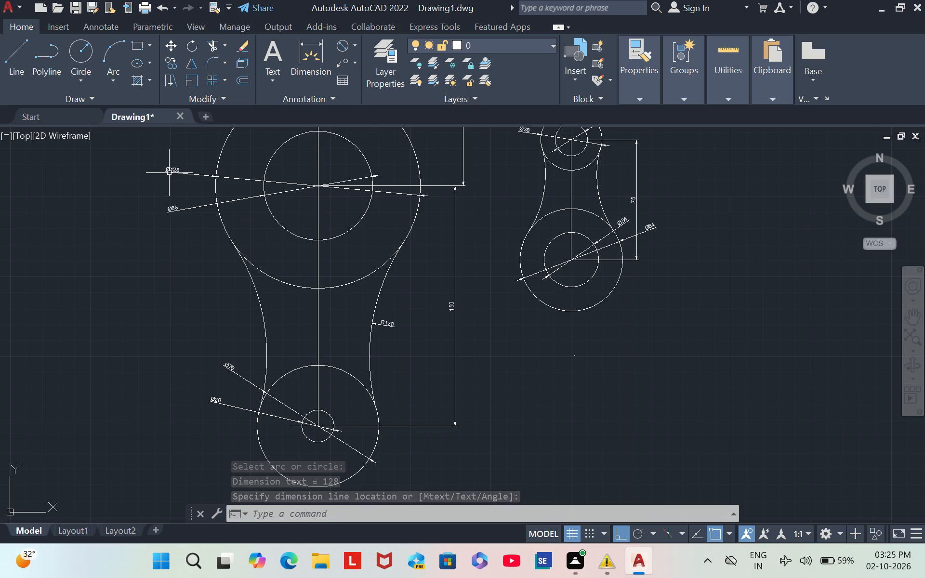
scroll(169, 173, "down", 2)
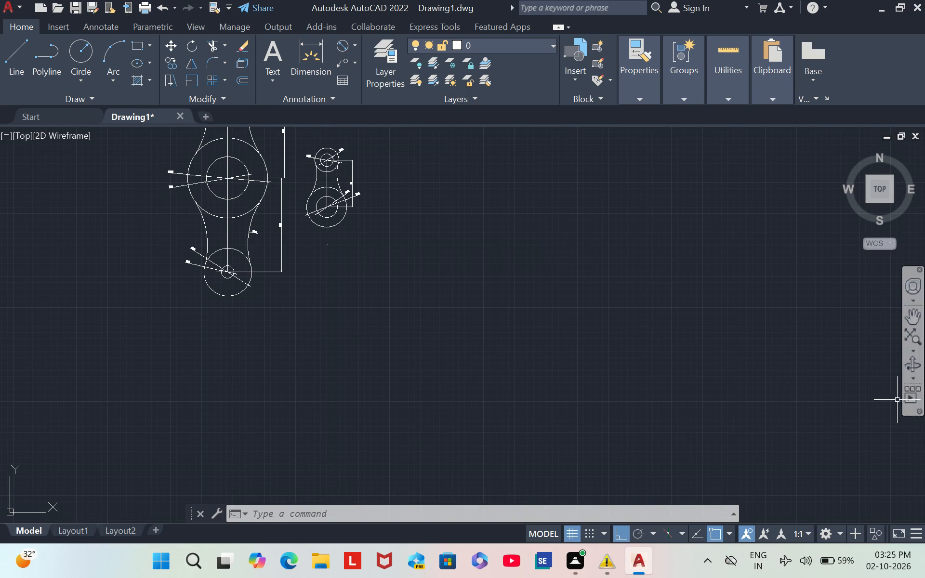
Examine the dimensions placed around the smaller link's lower end and the larger link's upper end.
left_click(911, 325)
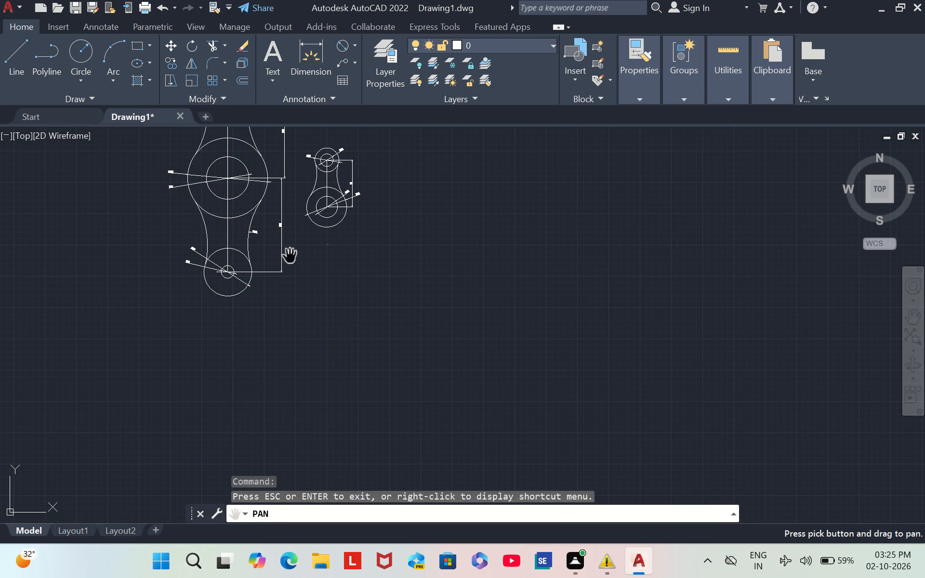
left_click(307, 245)
left_click(307, 245)
left_click_drag(307, 245, 601, 469)
left_click_drag(360, 424, 291, 318)
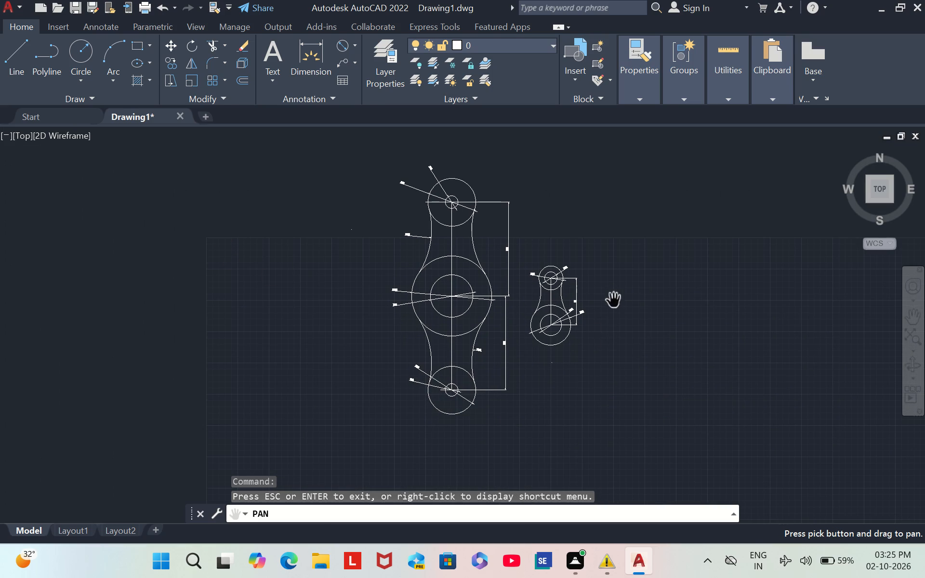
scroll(591, 341, "up", 3)
scroll(585, 340, "down", 1)
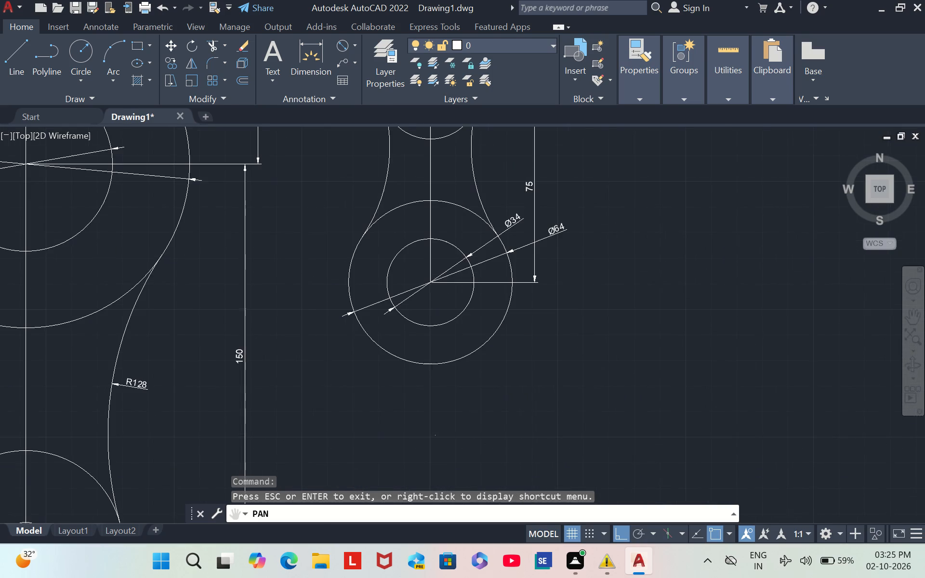
scroll(584, 340, "down", 2)
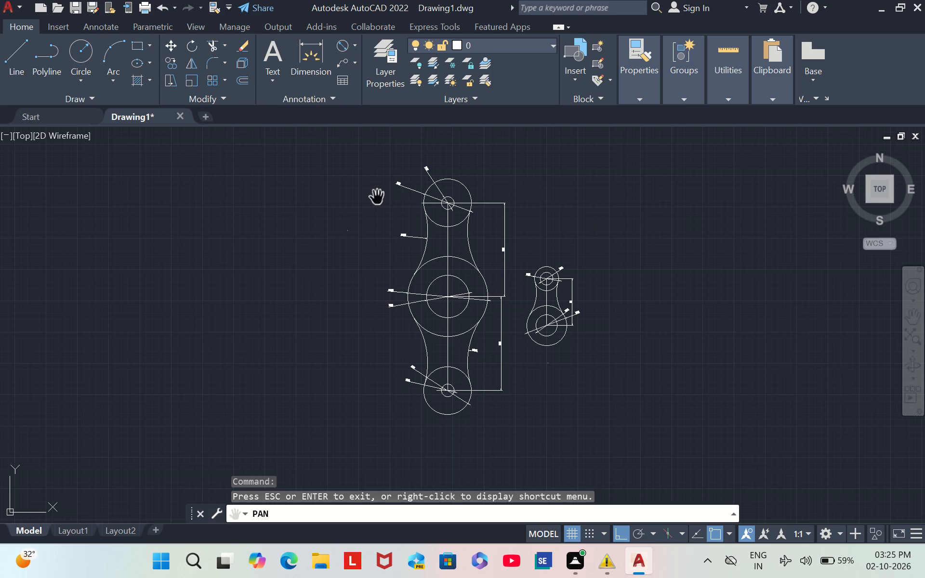
scroll(377, 198, "up", 4)
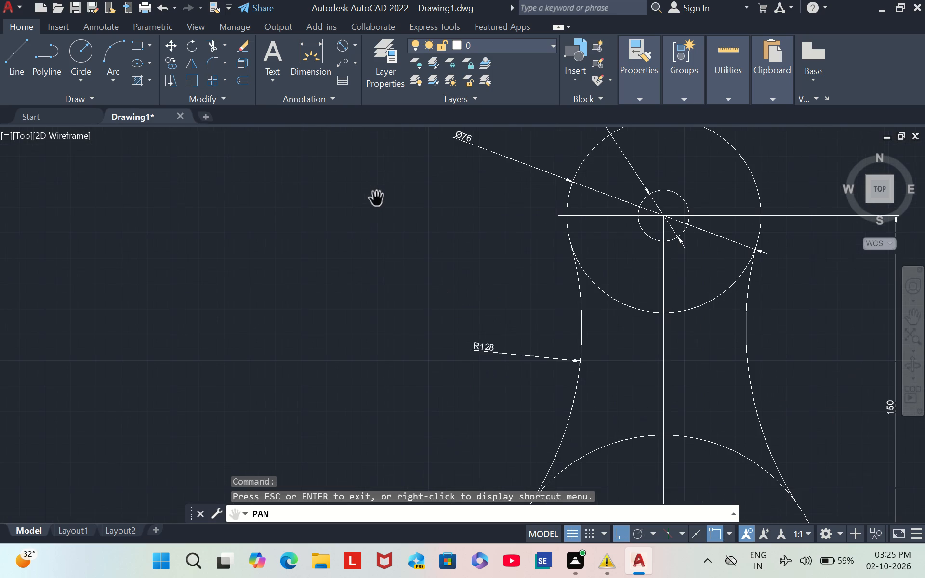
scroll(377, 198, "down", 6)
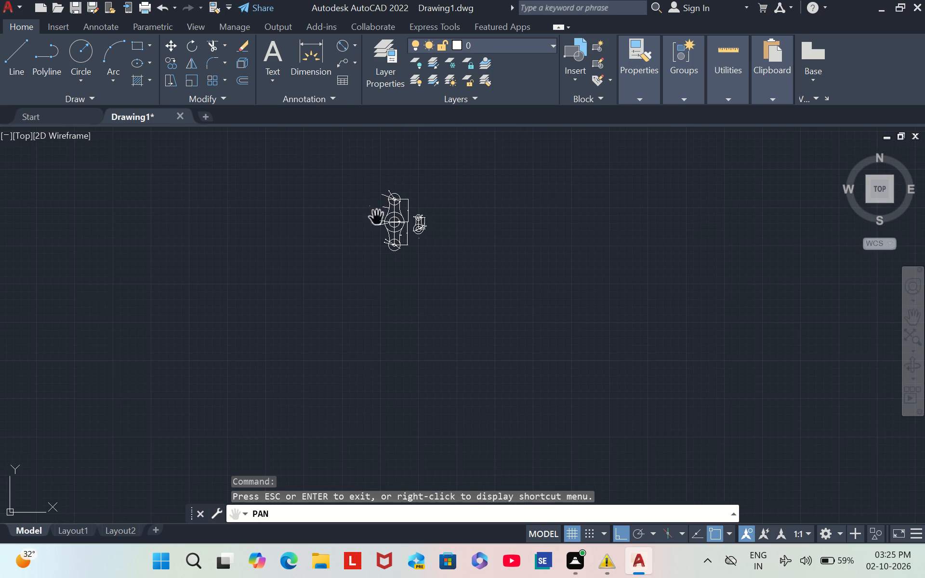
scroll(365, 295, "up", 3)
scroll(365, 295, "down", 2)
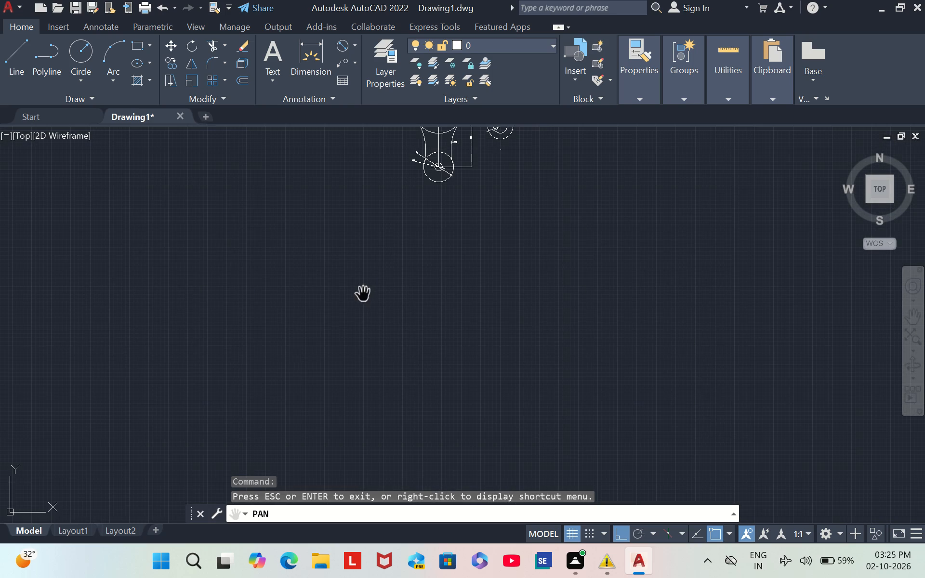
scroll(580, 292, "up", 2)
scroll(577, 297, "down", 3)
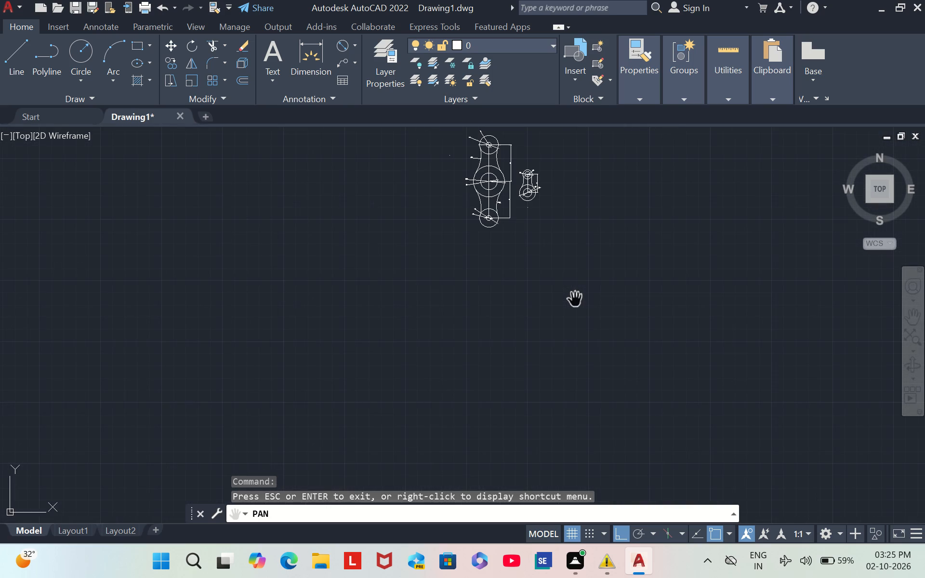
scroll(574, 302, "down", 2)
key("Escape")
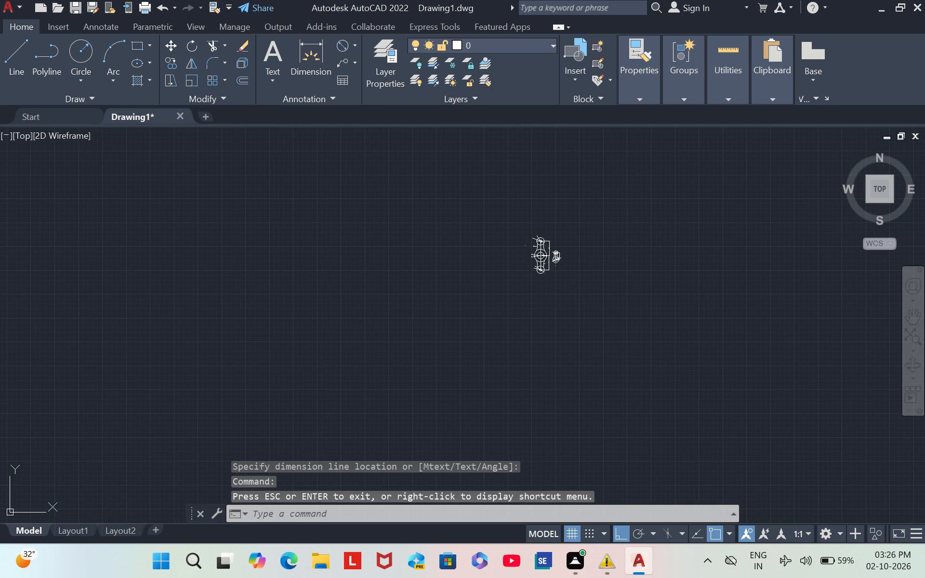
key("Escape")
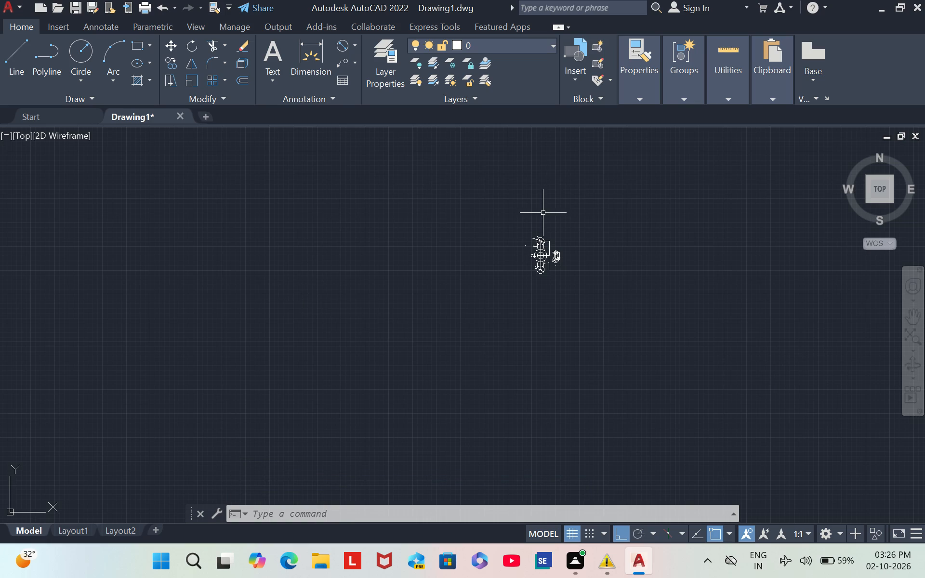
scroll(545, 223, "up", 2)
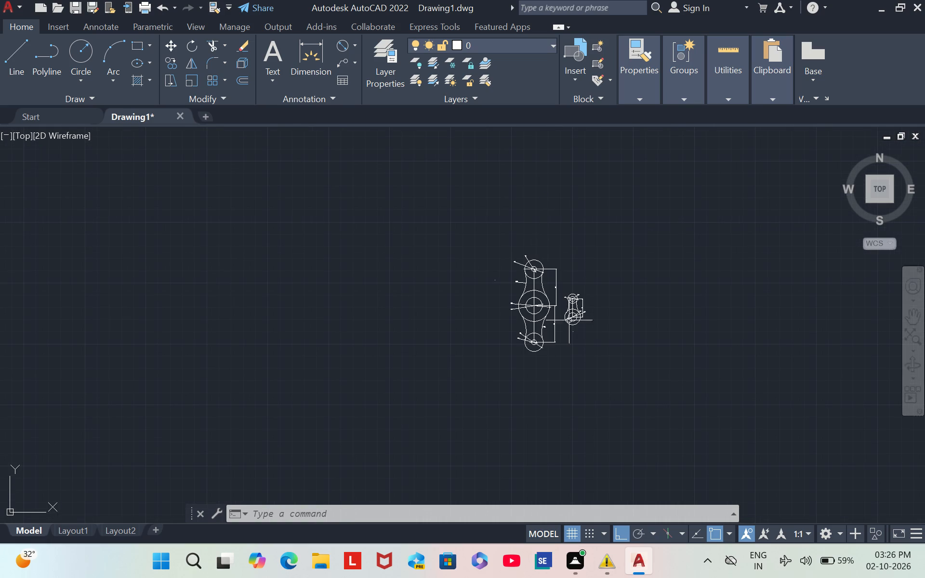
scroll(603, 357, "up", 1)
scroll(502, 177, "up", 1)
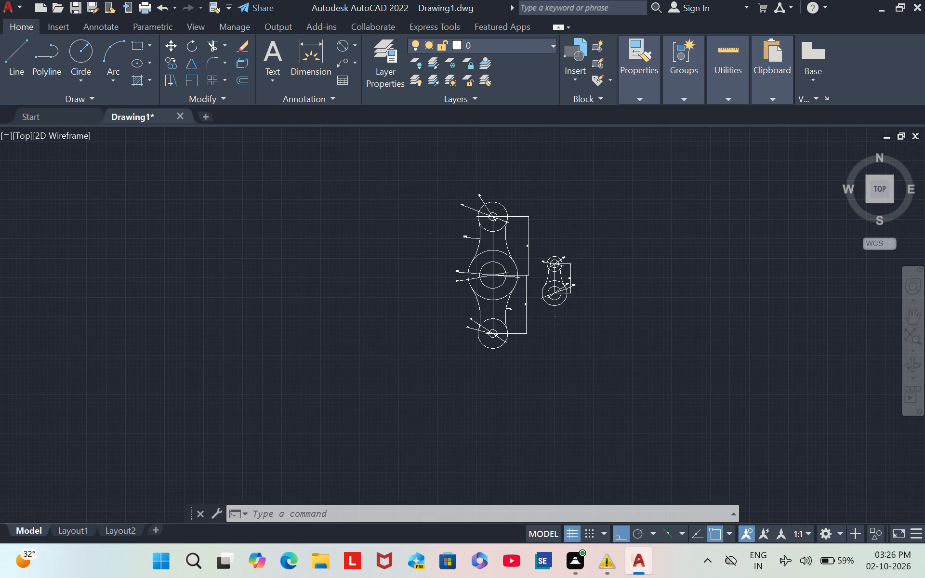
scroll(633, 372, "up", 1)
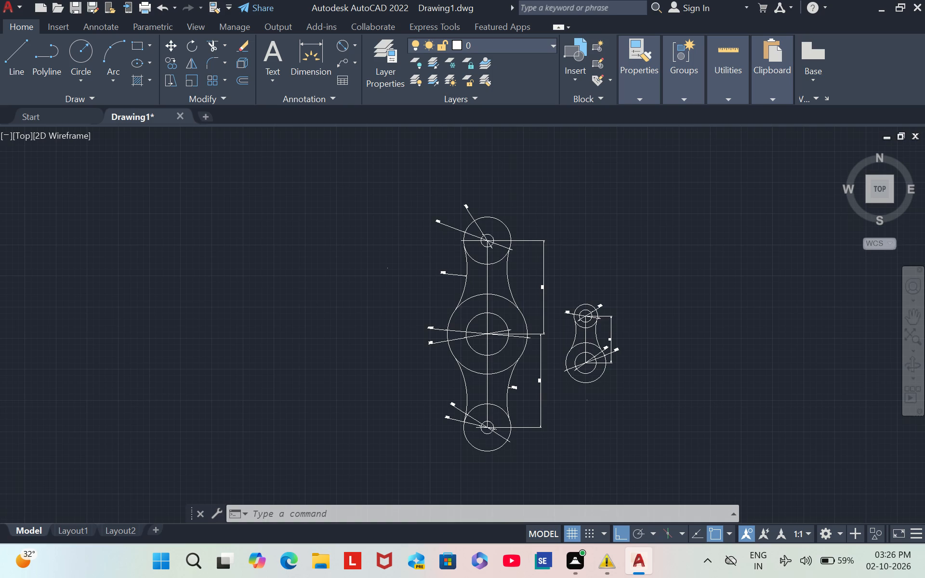
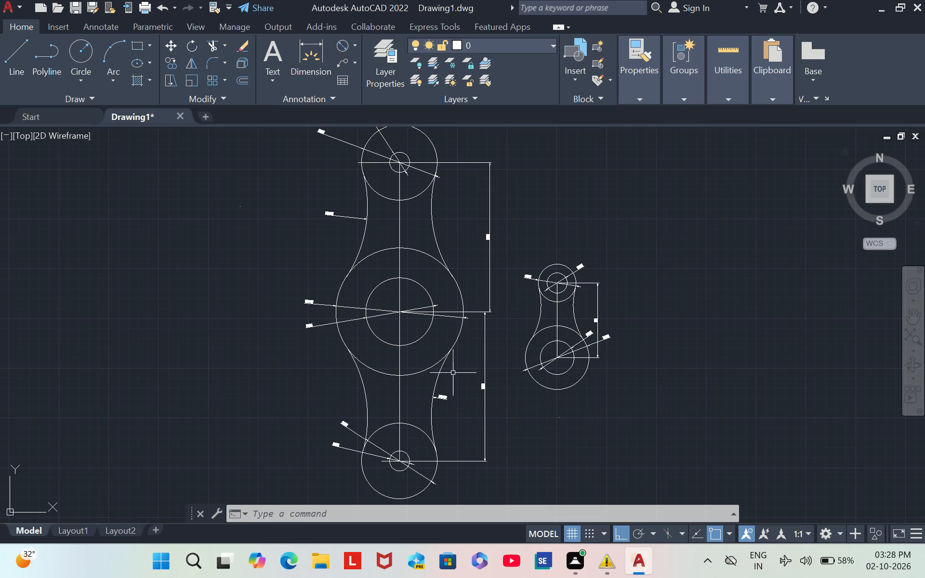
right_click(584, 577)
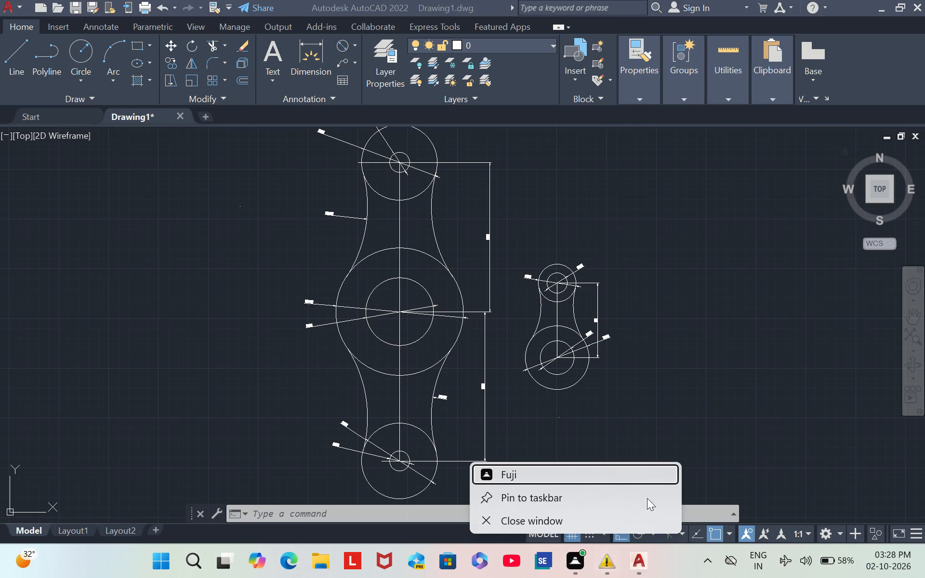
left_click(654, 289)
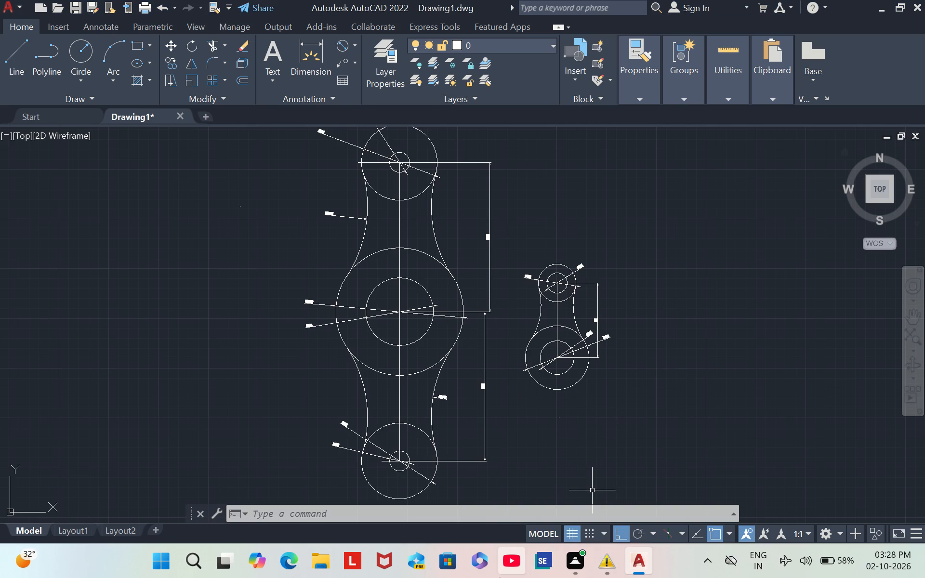
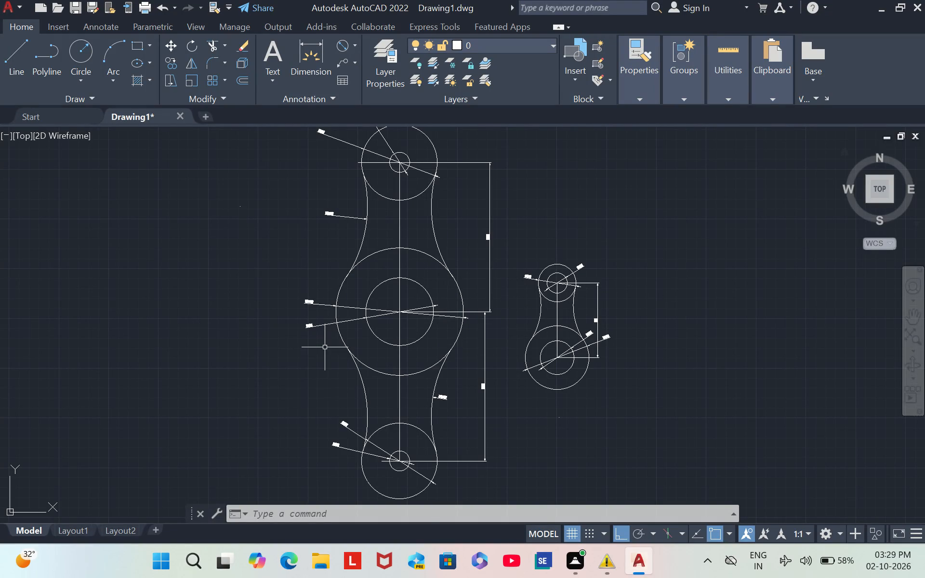
Inspect the finished large symmetric link and the smaller link beside it, including their dimensions, up close and as a whole.
scroll(325, 347, "up", 1)
scroll(325, 347, "down", 2)
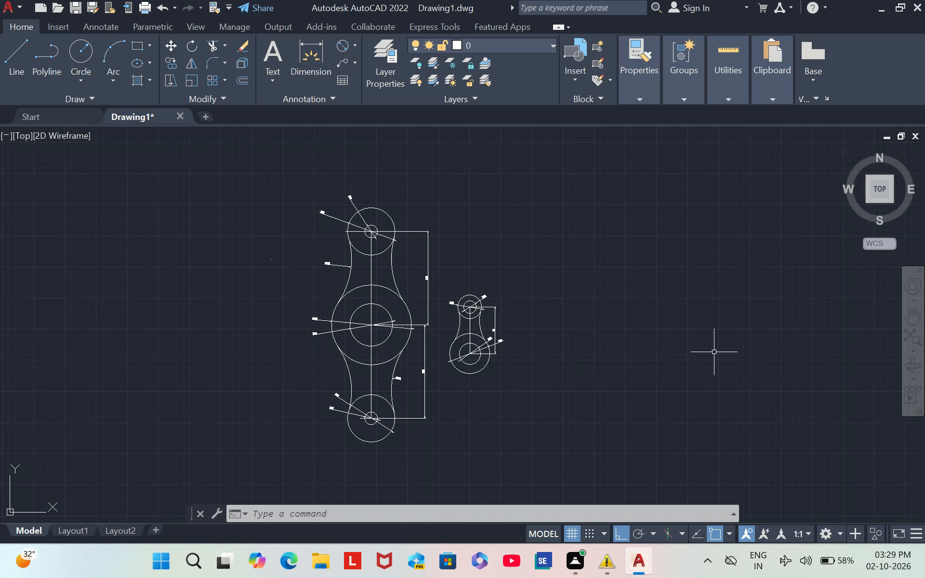
scroll(324, 540, "up", 1)
scroll(344, 442, "up", 1)
scroll(344, 441, "down", 1)
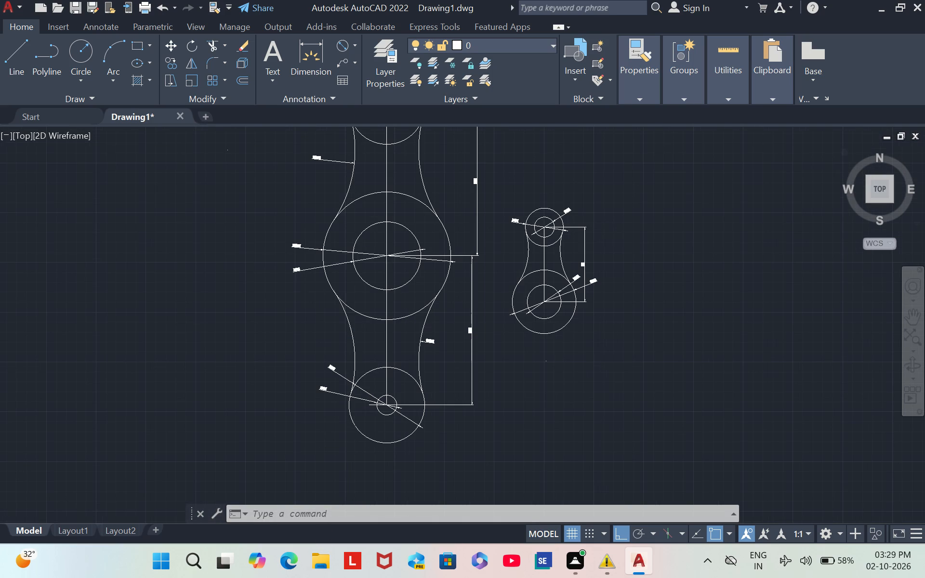
scroll(344, 441, "up", 1)
scroll(344, 440, "down", 1)
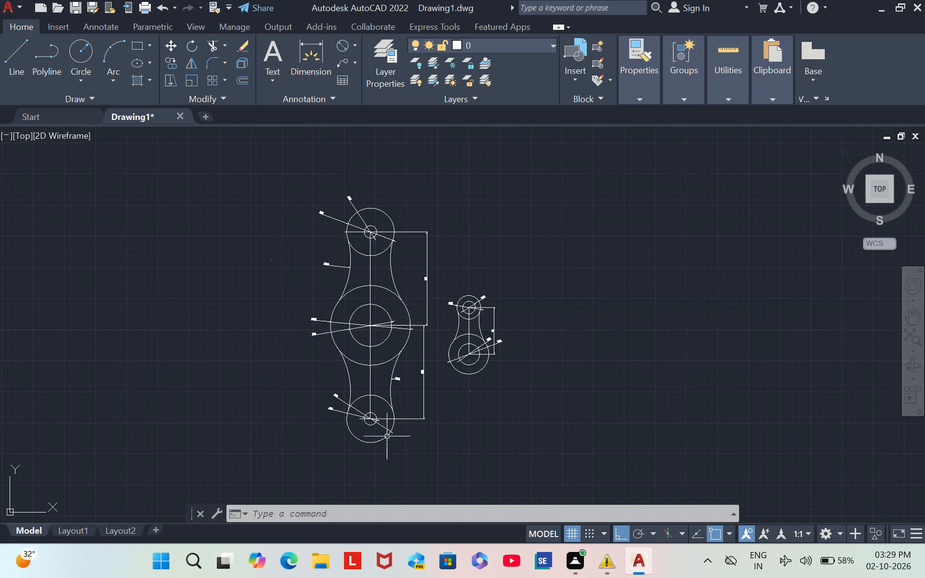
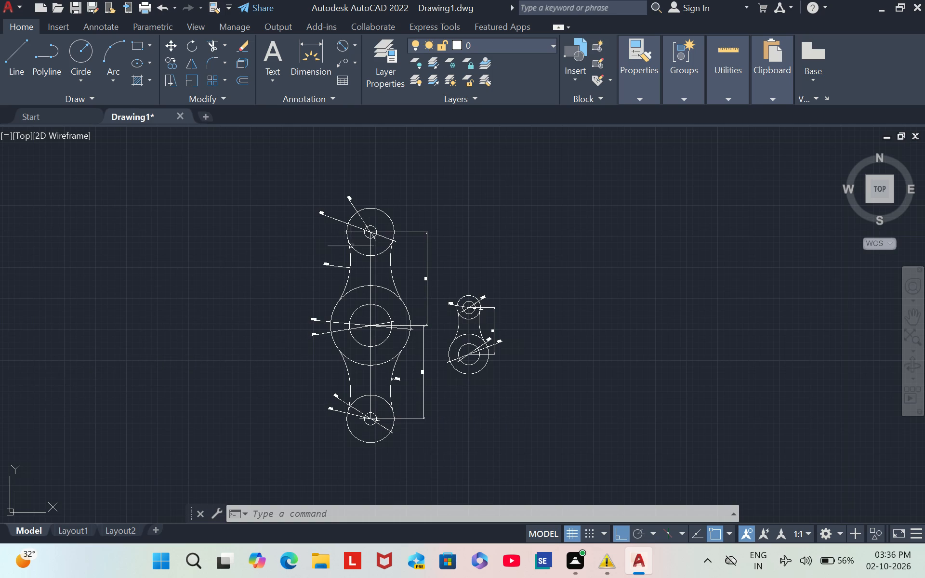
Examine the large symmetric link and the smaller link beside it again, with their dimensions, up close and as a whole.
left_click(337, 251)
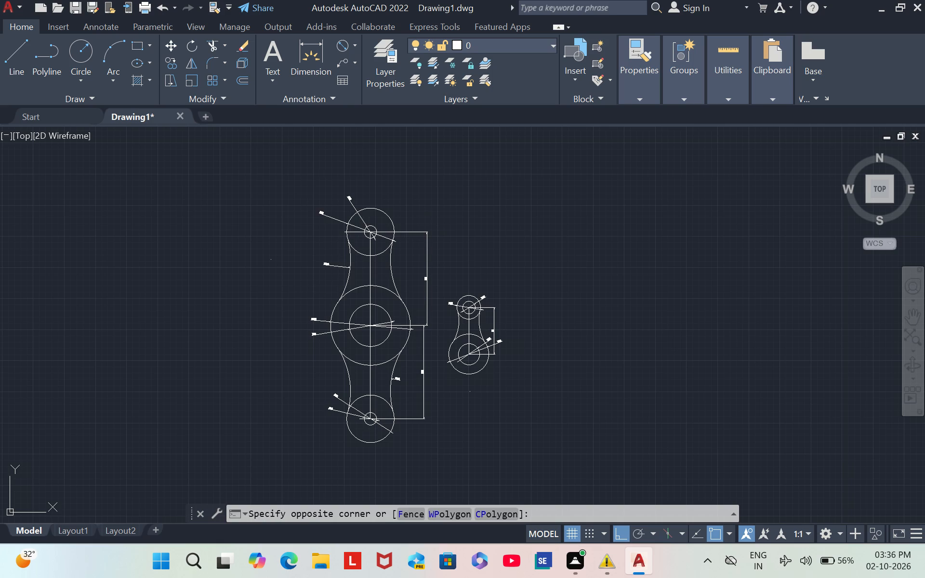
left_click_drag(337, 251, 361, 252)
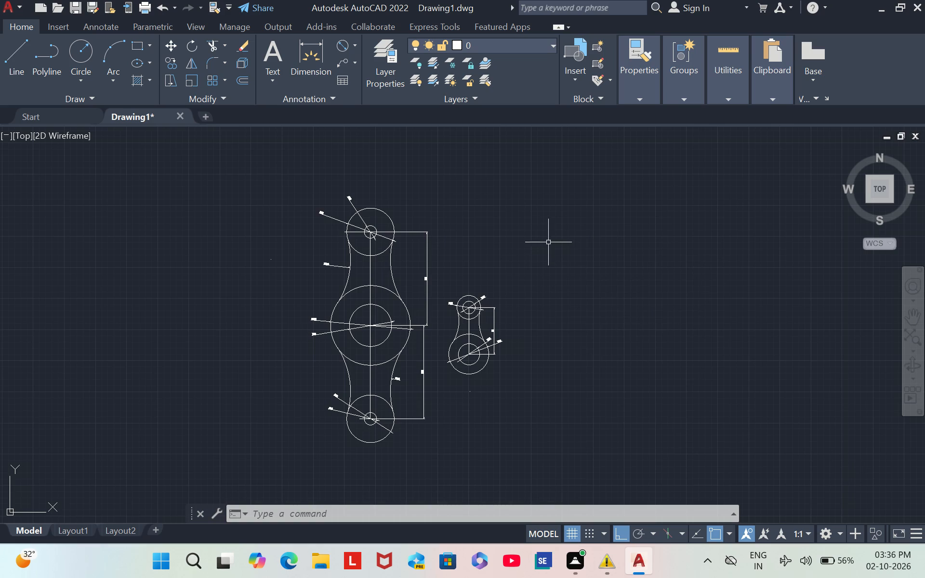
scroll(406, 395, "up", 2)
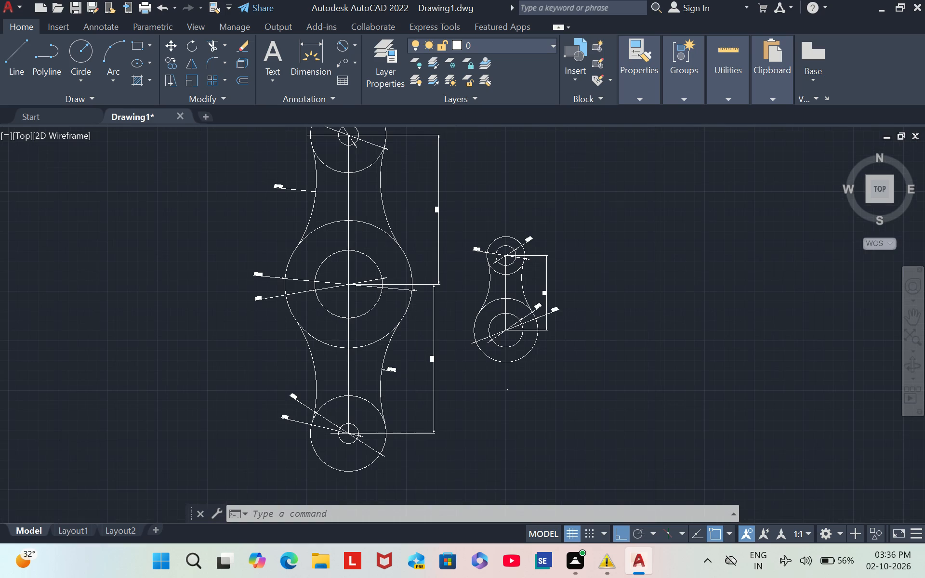
scroll(406, 395, "up", 1)
scroll(405, 395, "down", 1)
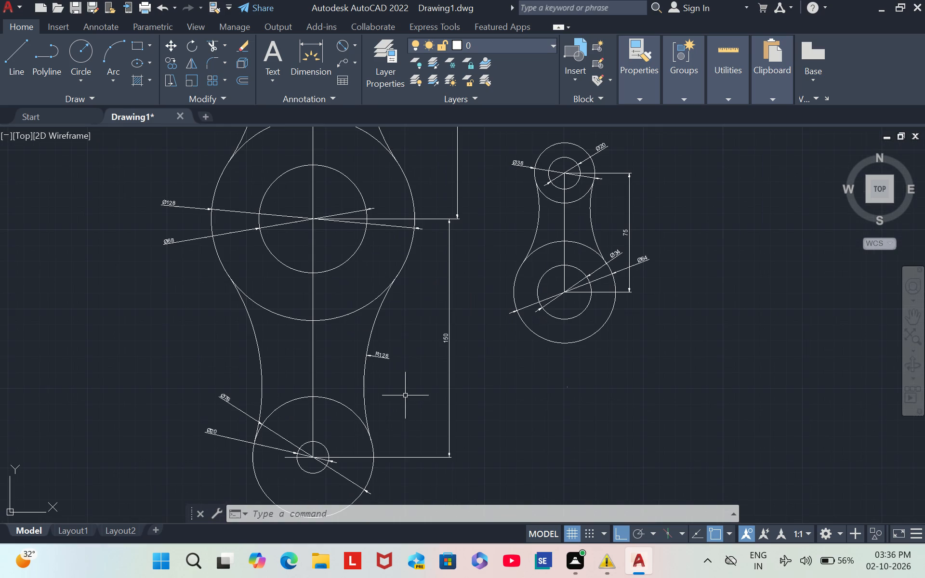
scroll(405, 395, "down", 2)
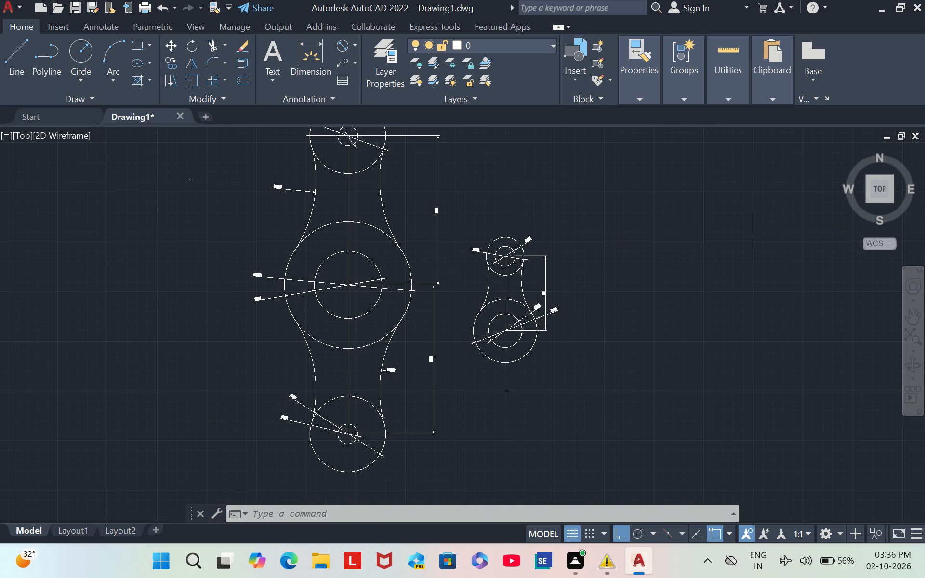
scroll(405, 395, "up", 1)
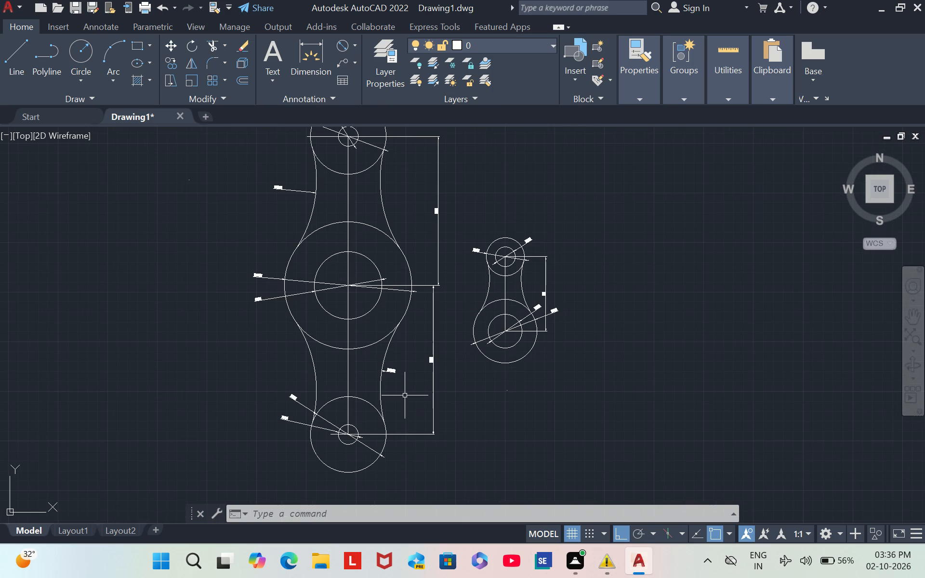
scroll(405, 395, "down", 1)
scroll(405, 395, "up", 1)
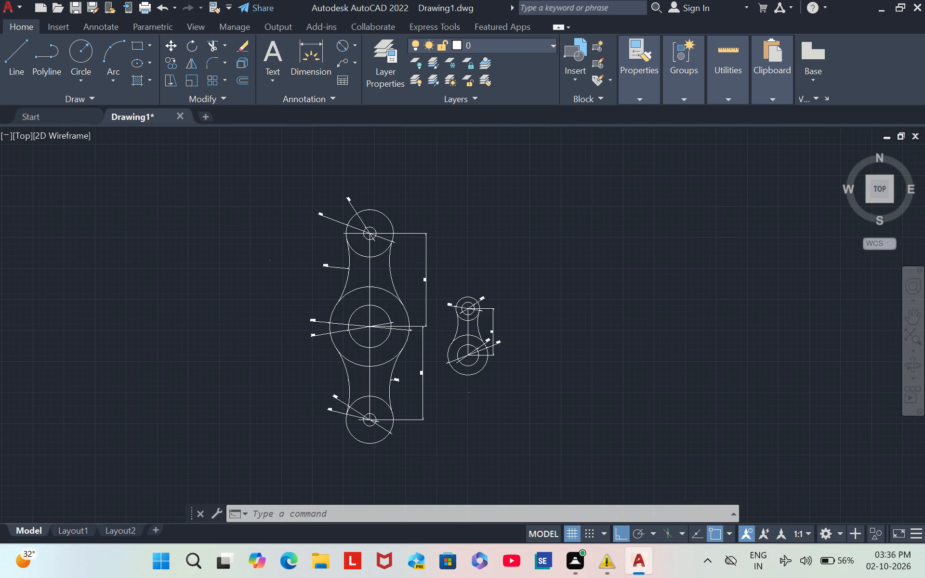
scroll(405, 395, "down", 1)
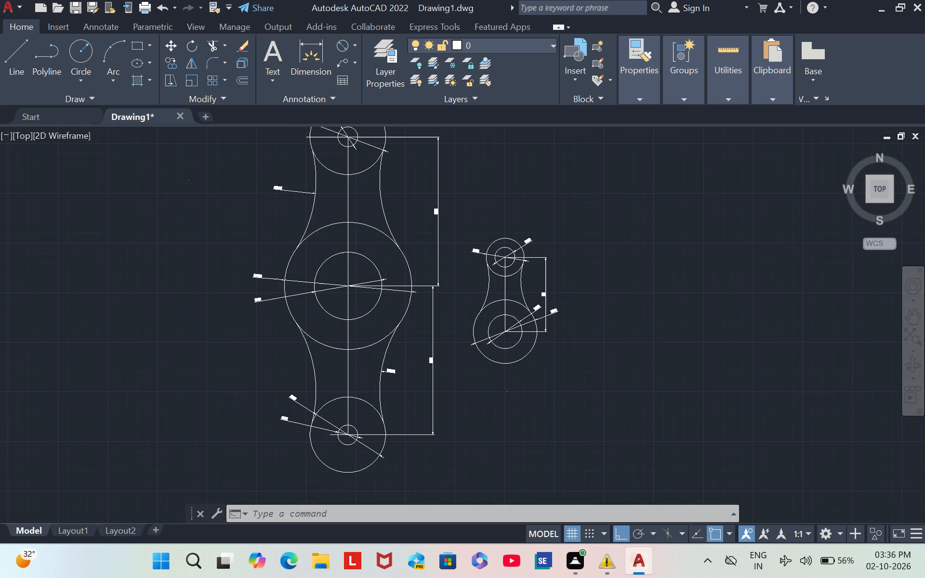
scroll(405, 395, "up", 1)
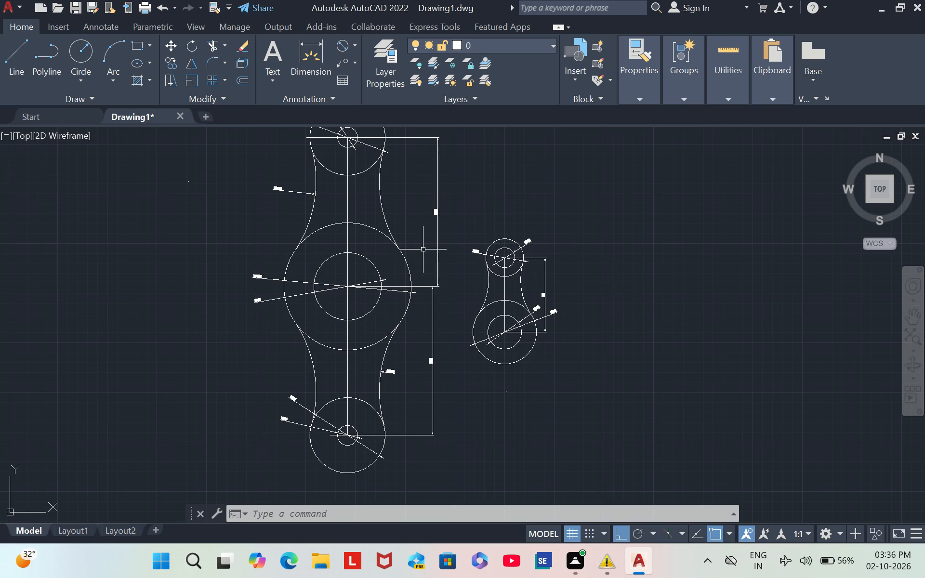
scroll(469, 219, "down", 1)
scroll(470, 218, "up", 1)
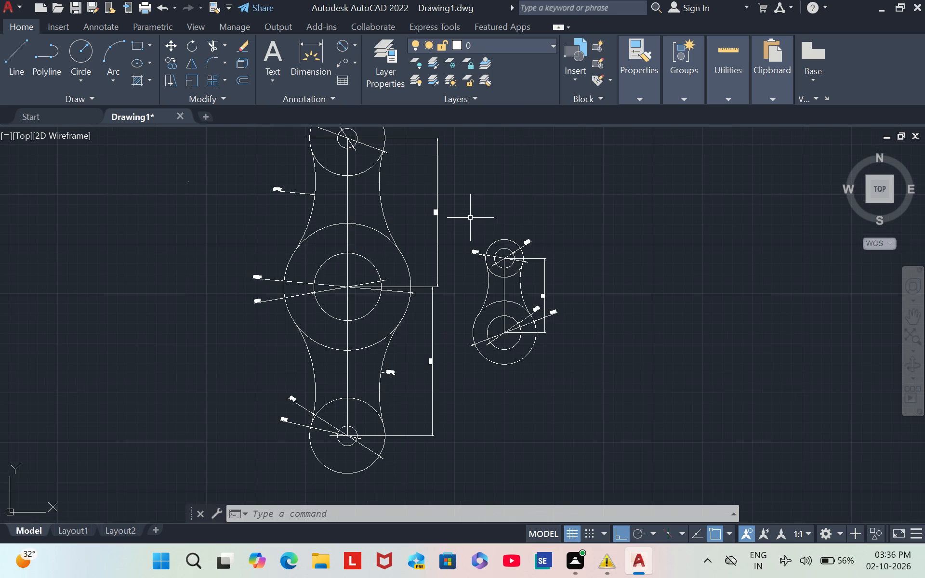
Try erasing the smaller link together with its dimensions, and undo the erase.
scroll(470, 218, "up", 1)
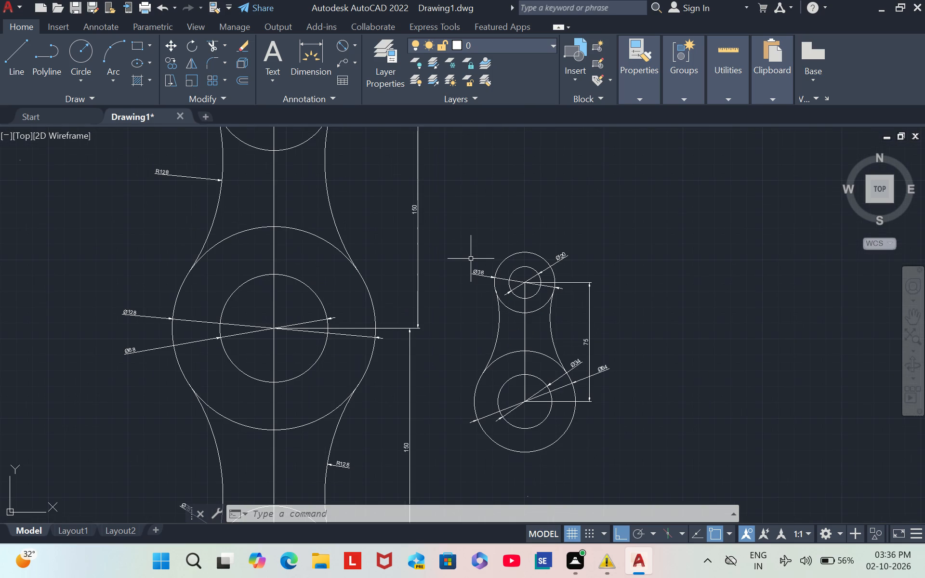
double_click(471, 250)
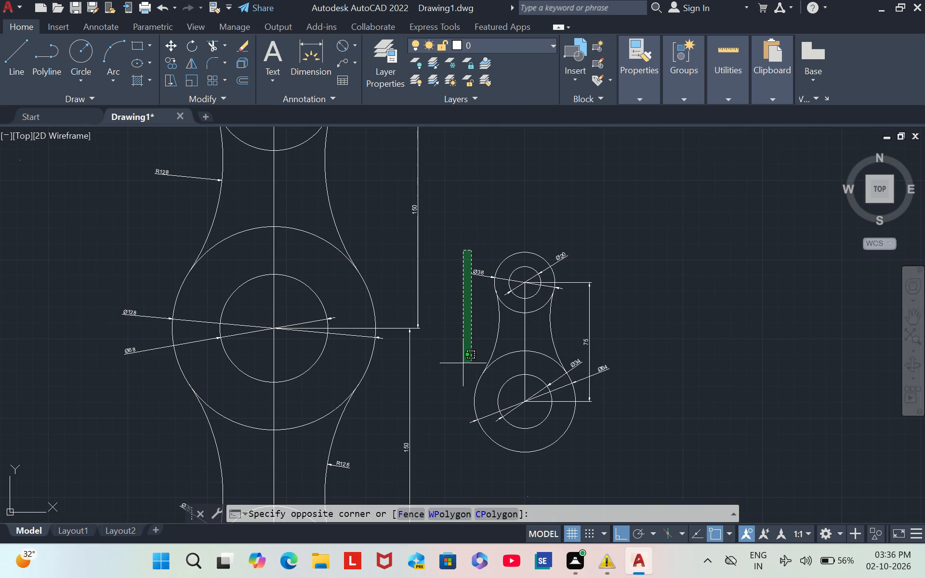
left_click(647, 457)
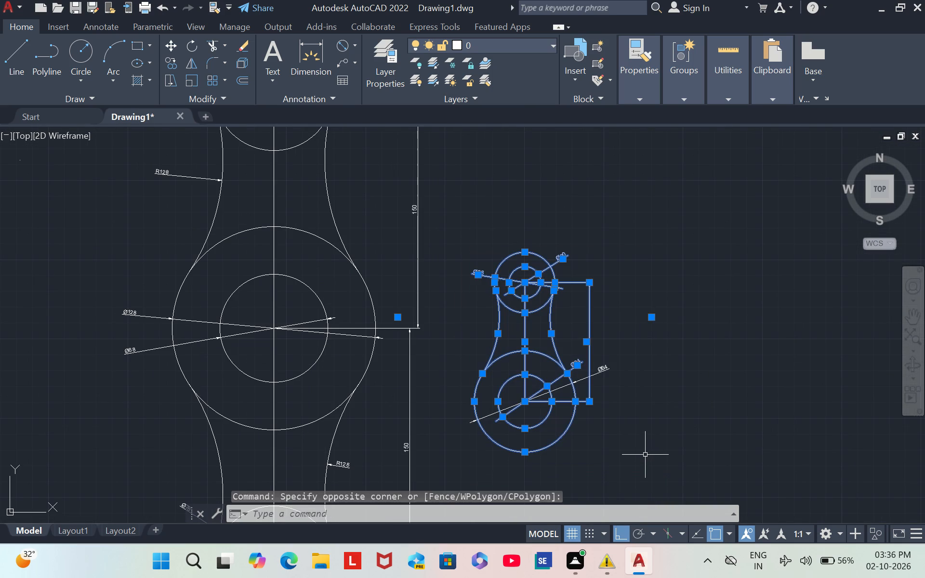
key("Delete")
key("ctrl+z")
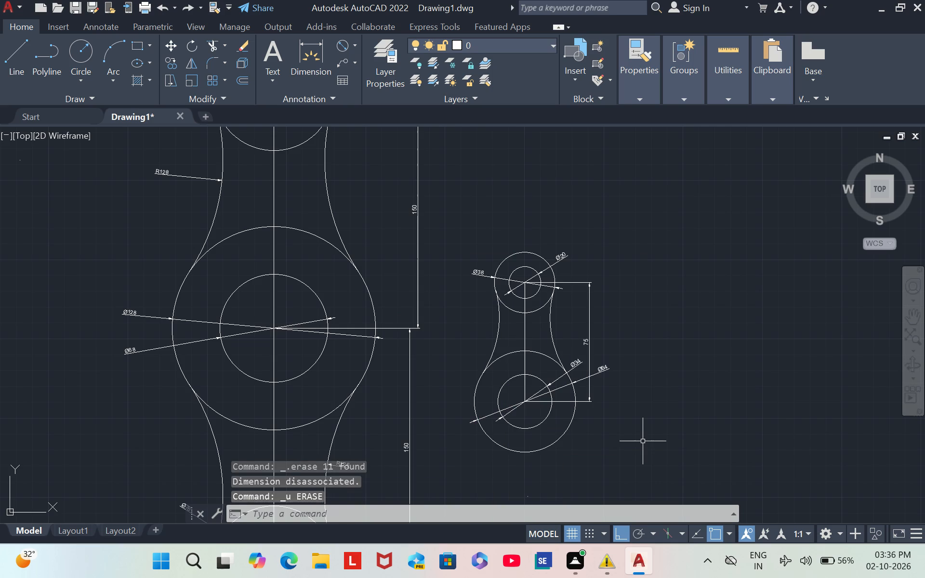
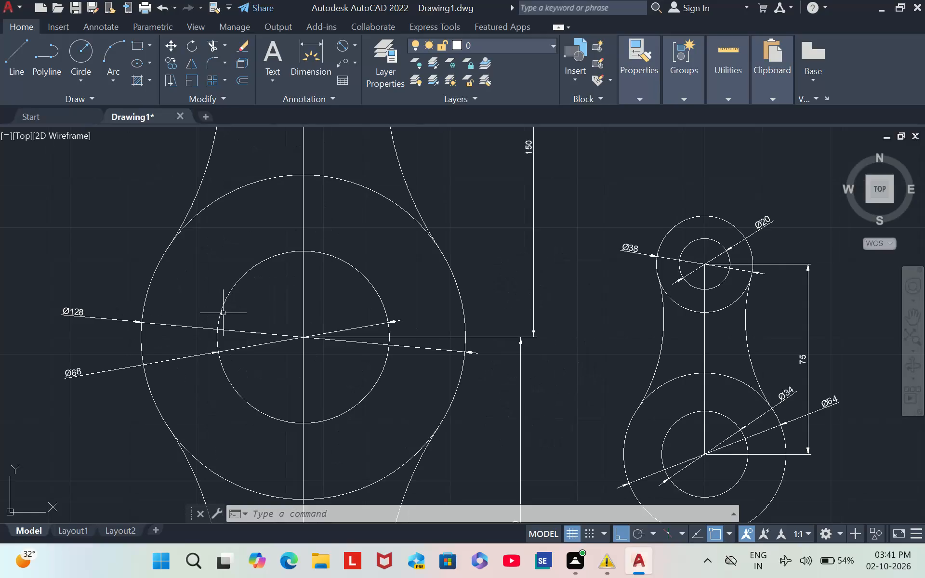
Examine the large symmetric link and the smaller link together, centred in the drawing area.
scroll(221, 313, "down", 2)
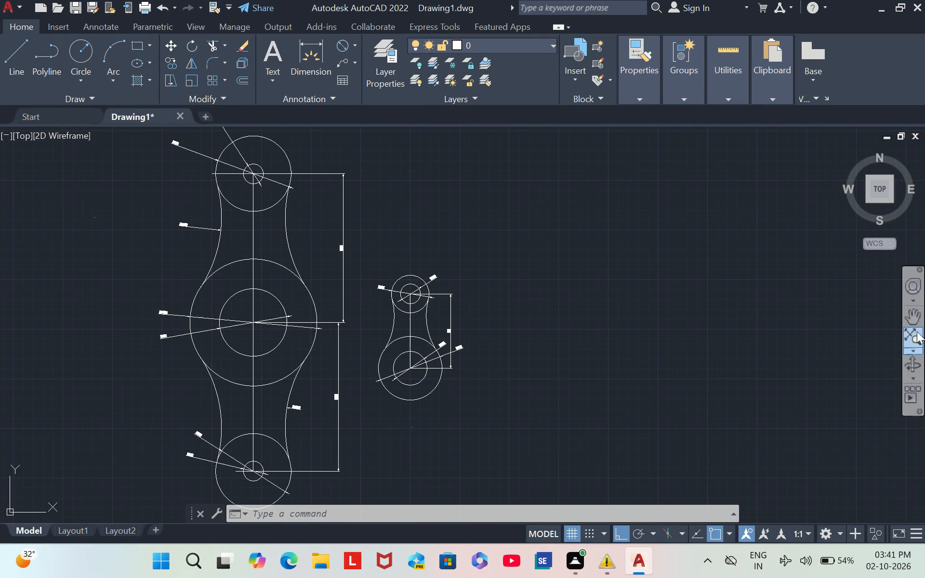
left_click(909, 321)
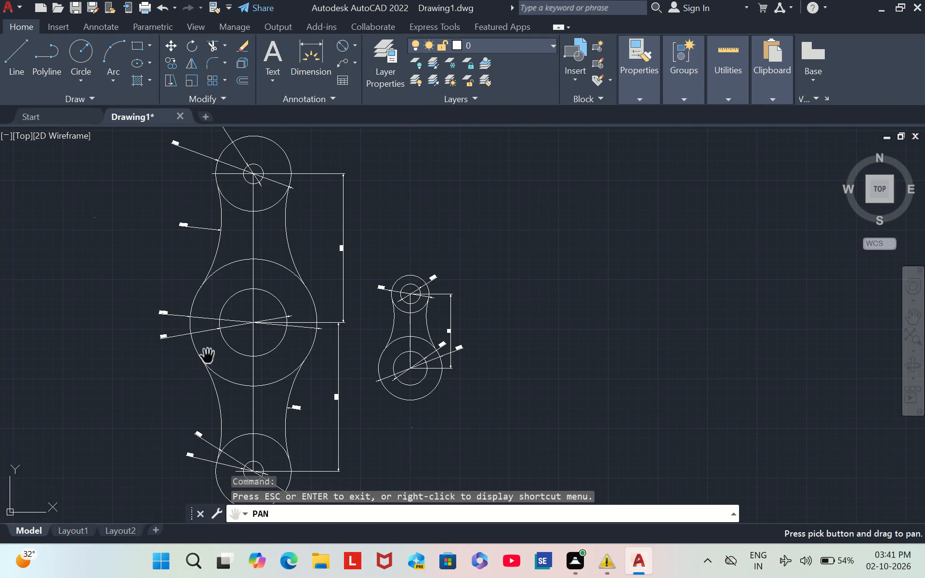
left_click(225, 337)
left_click_drag(225, 337, 336, 294)
left_click_drag(331, 299, 507, 324)
left_click(508, 324)
left_click_drag(508, 319, 507, 317)
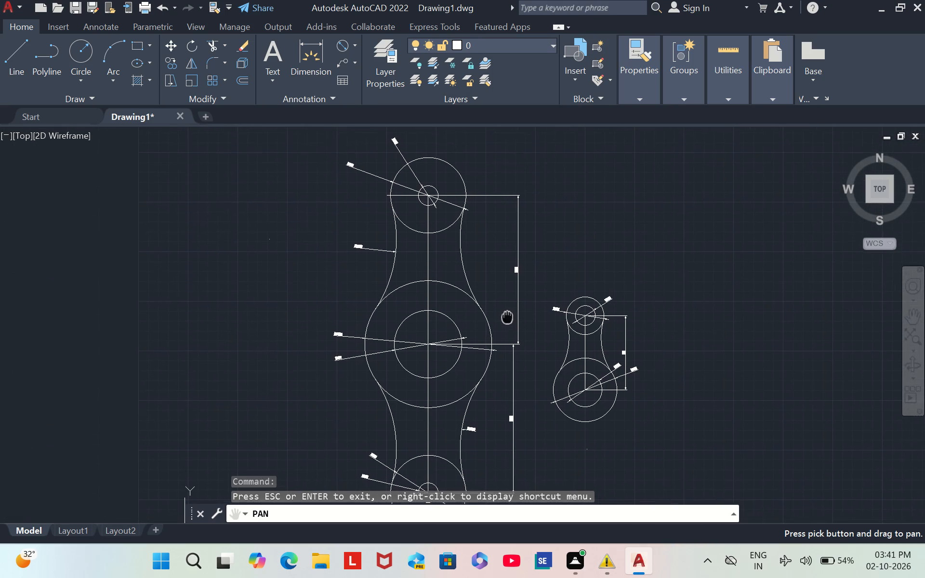
left_click_drag(507, 317, 507, 314)
left_click(498, 282)
left_click_drag(497, 281, 486, 241)
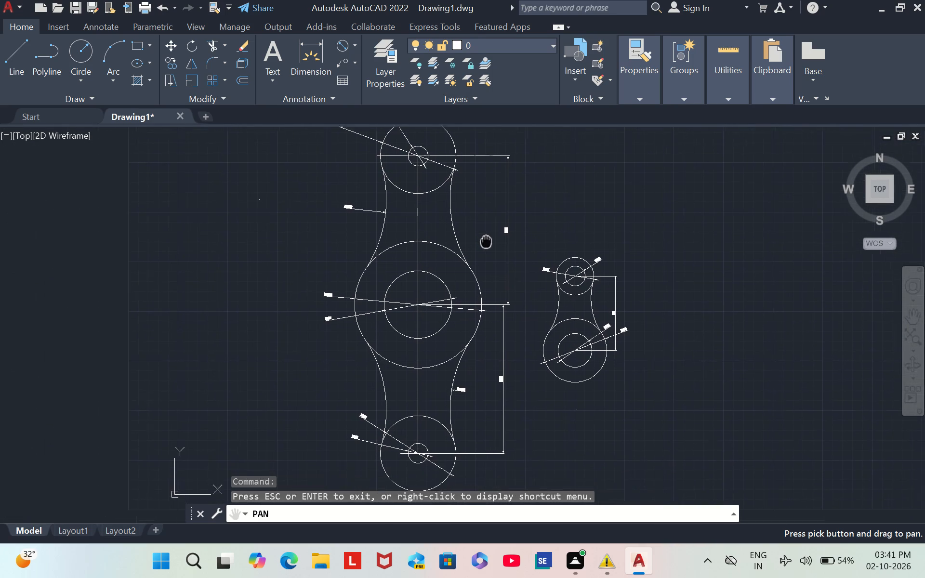
left_click_drag(486, 241, 486, 237)
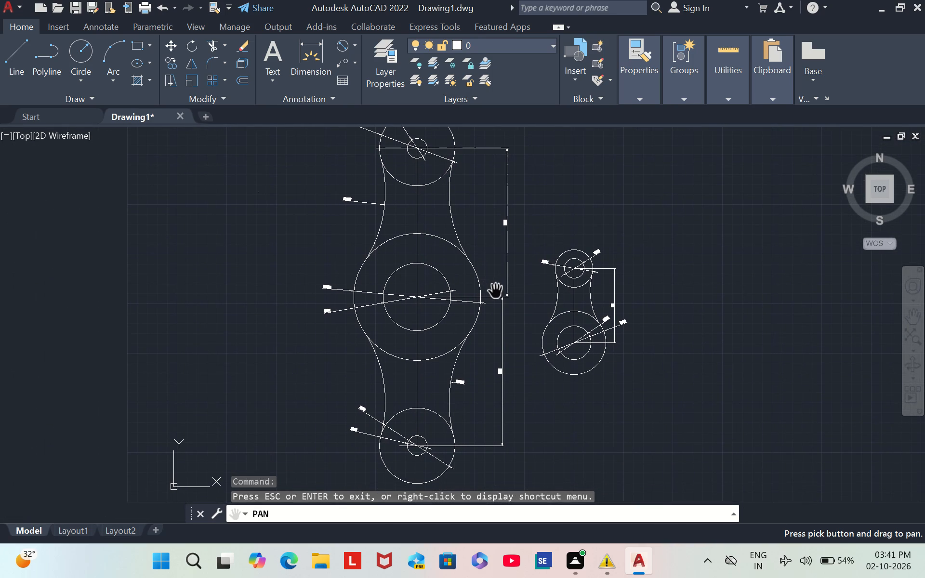
key("Escape")
key("Escape")
key("Escape")
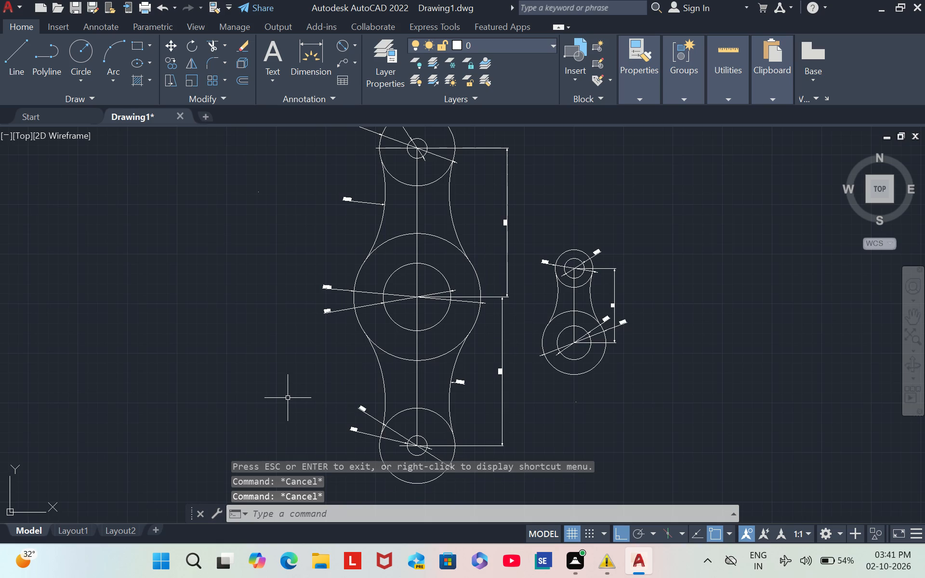
key("Escape")
key("Escape")
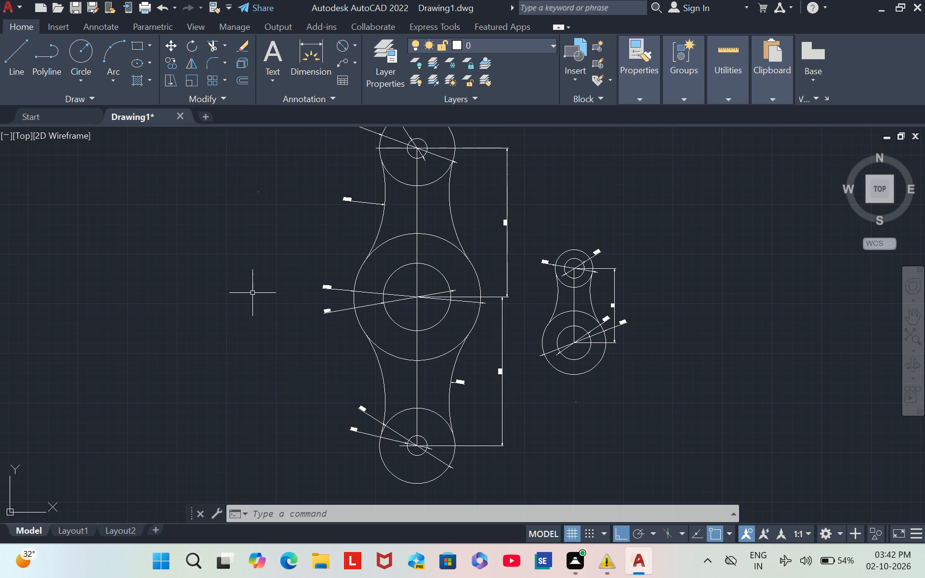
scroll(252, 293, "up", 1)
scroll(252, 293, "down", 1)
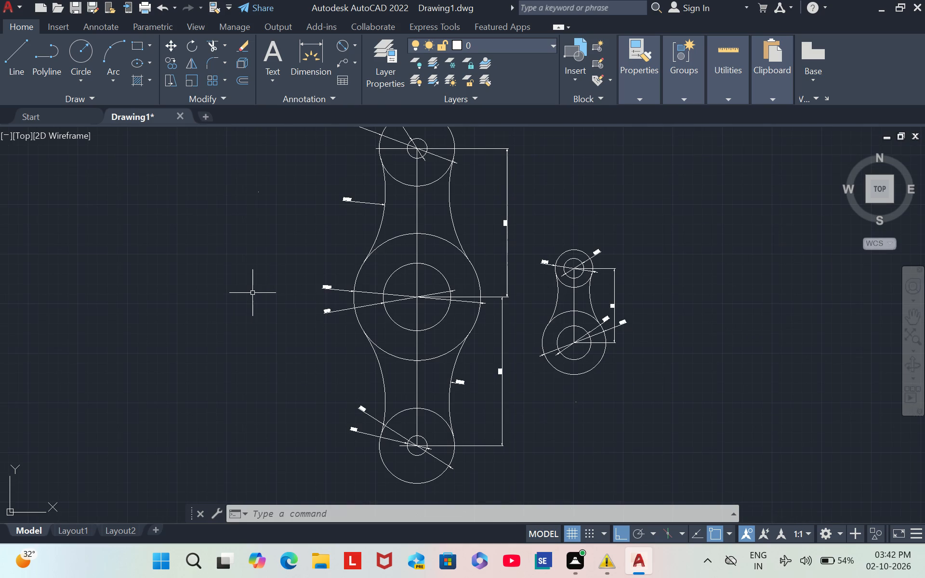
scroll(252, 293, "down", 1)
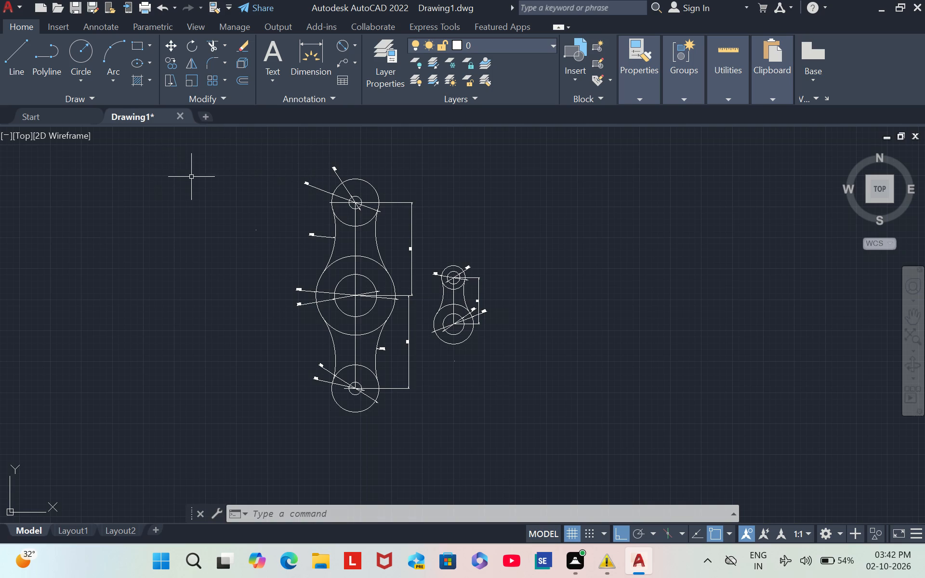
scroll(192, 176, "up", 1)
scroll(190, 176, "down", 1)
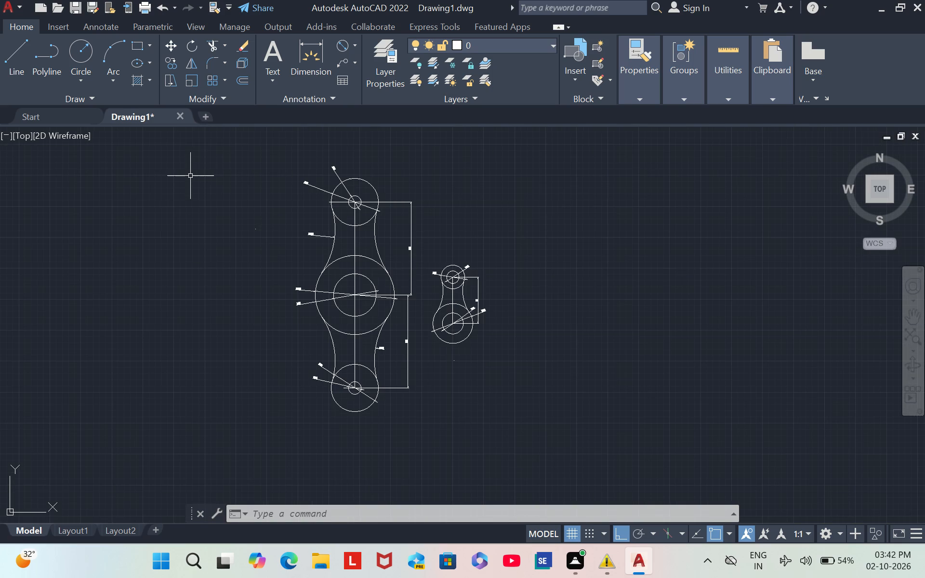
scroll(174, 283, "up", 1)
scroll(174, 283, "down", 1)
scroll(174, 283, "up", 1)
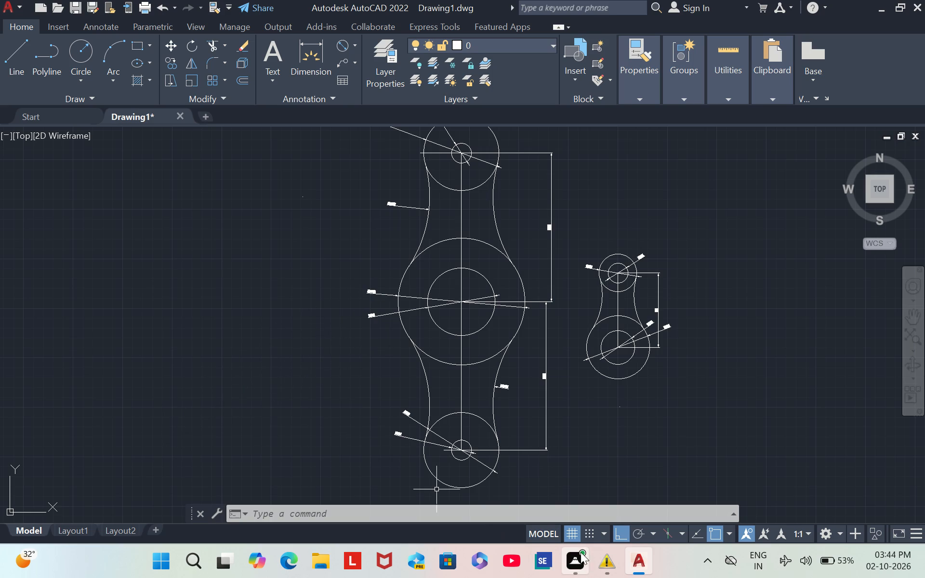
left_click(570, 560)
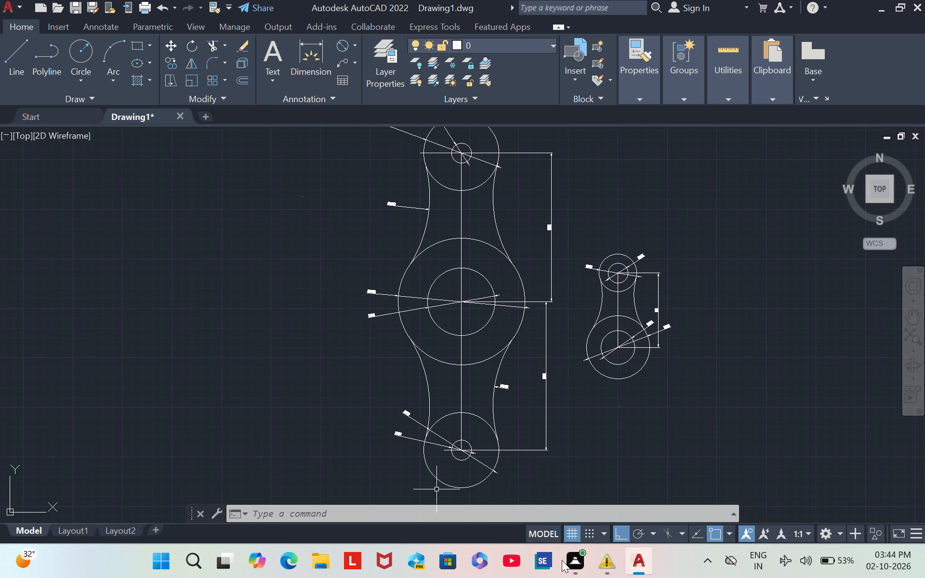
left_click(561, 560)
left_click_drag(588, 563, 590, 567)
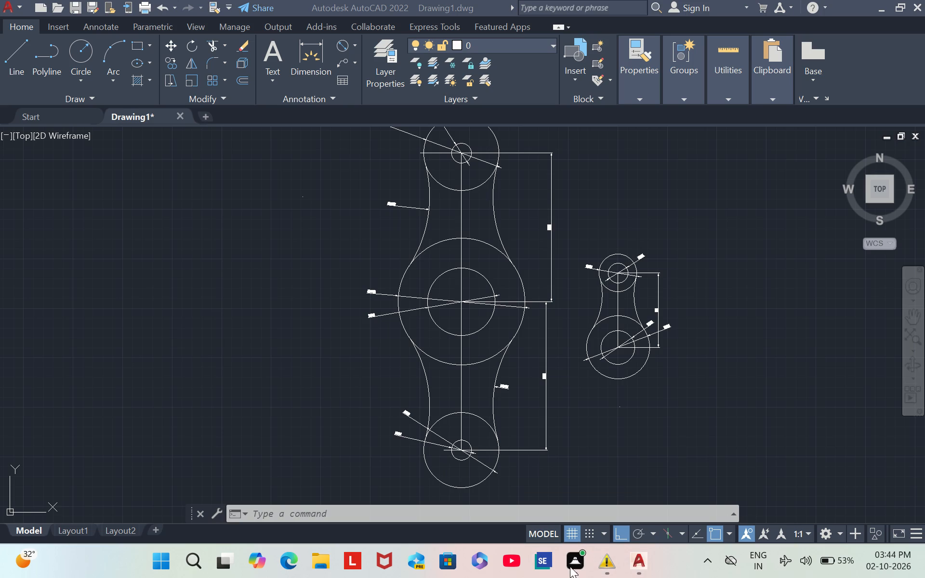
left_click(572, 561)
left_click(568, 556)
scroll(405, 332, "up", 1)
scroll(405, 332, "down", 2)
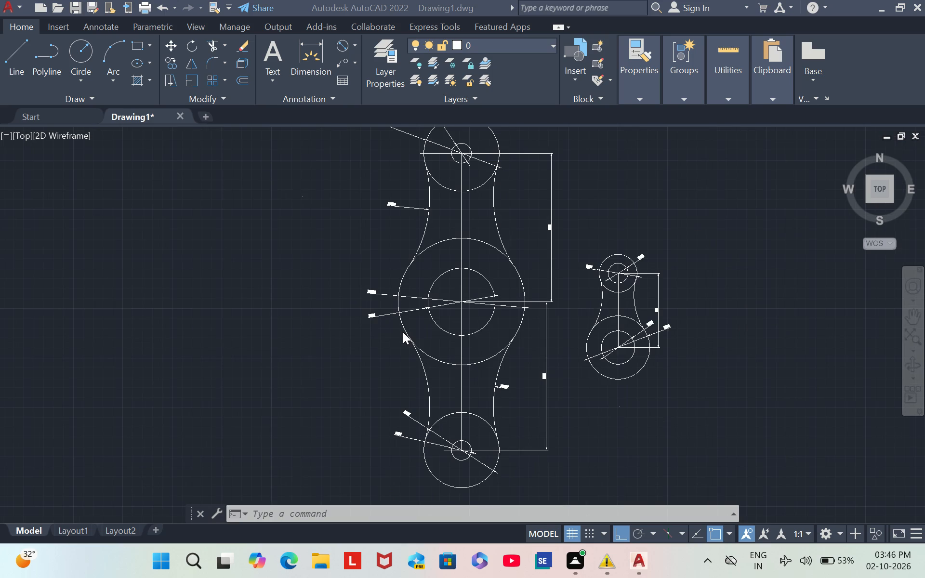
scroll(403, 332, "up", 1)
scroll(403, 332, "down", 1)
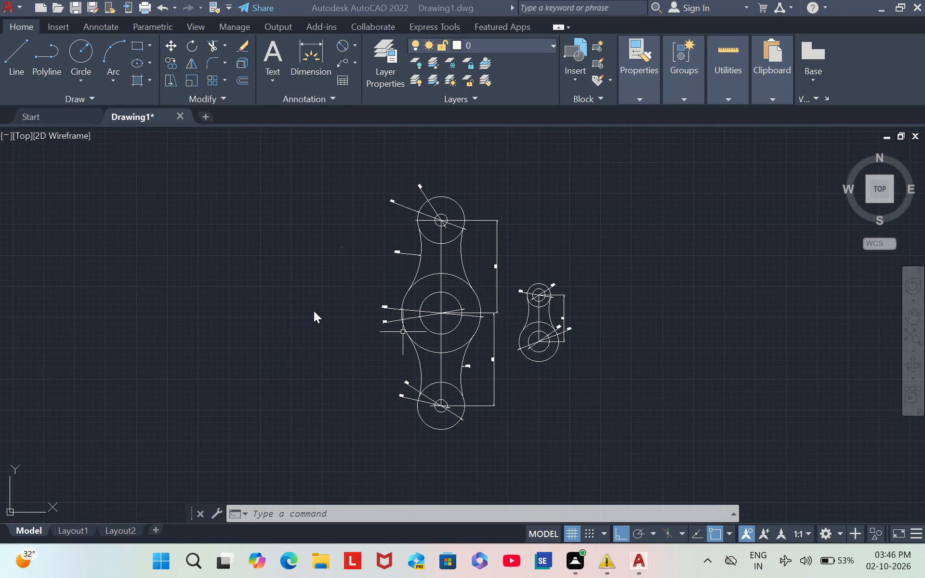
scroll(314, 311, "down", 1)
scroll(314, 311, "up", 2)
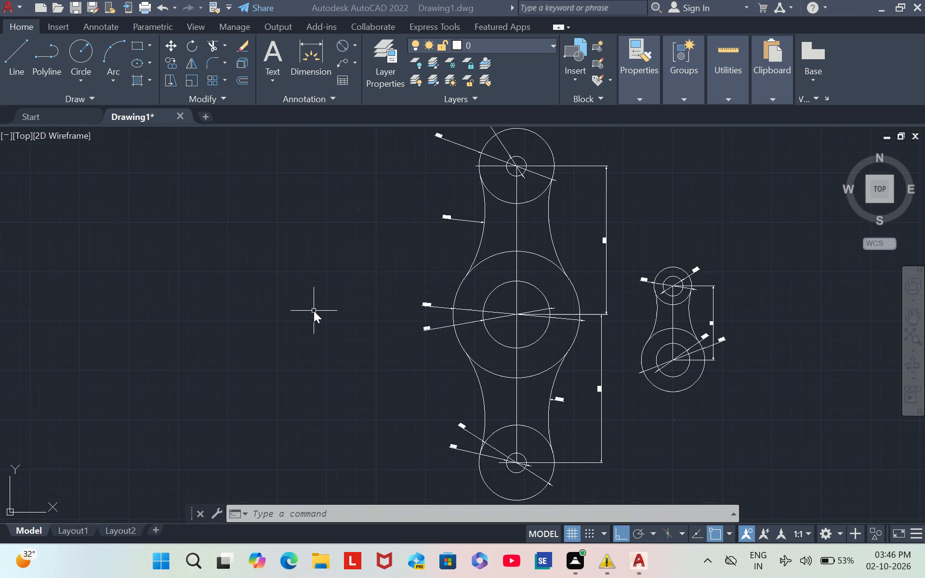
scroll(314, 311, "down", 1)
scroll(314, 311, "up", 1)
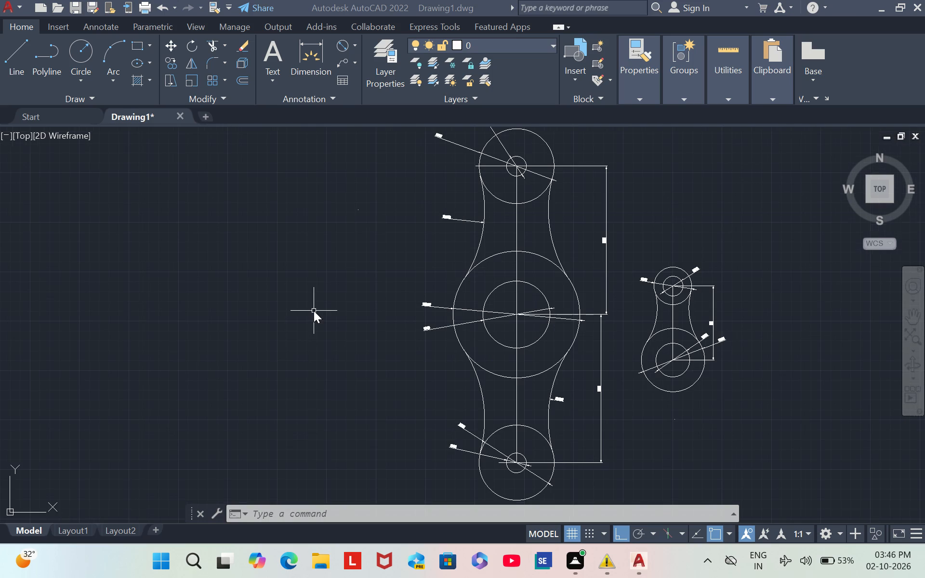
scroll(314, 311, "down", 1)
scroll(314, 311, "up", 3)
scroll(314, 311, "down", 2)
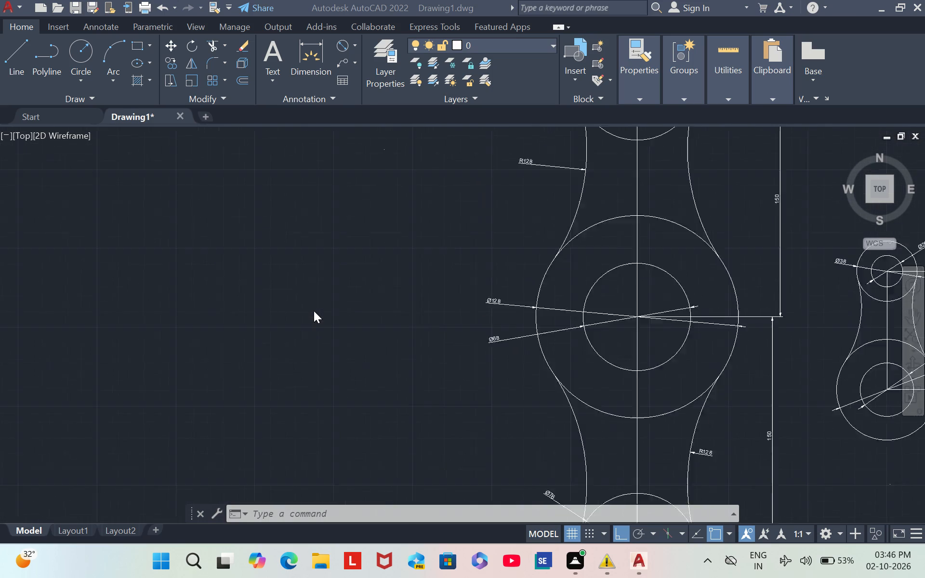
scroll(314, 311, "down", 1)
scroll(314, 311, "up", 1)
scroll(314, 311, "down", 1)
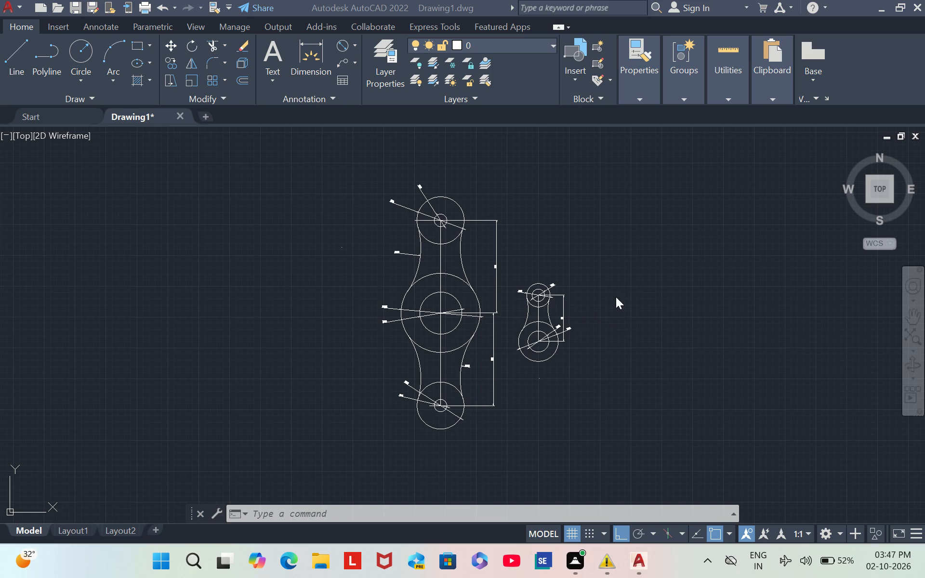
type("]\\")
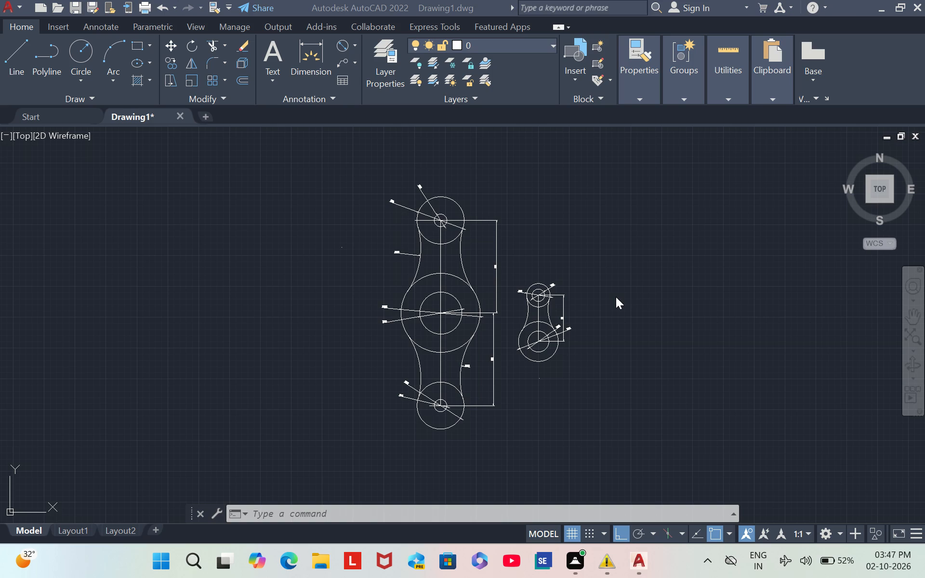
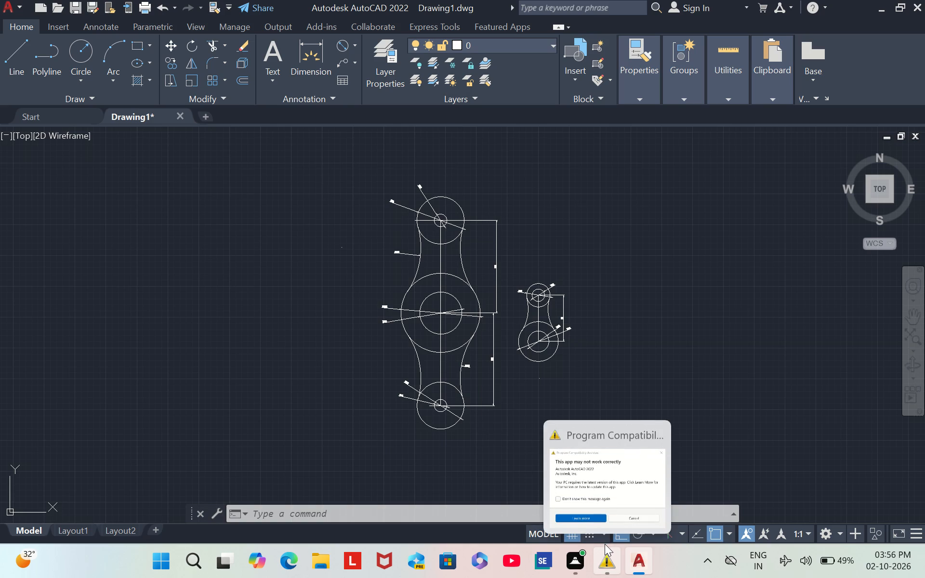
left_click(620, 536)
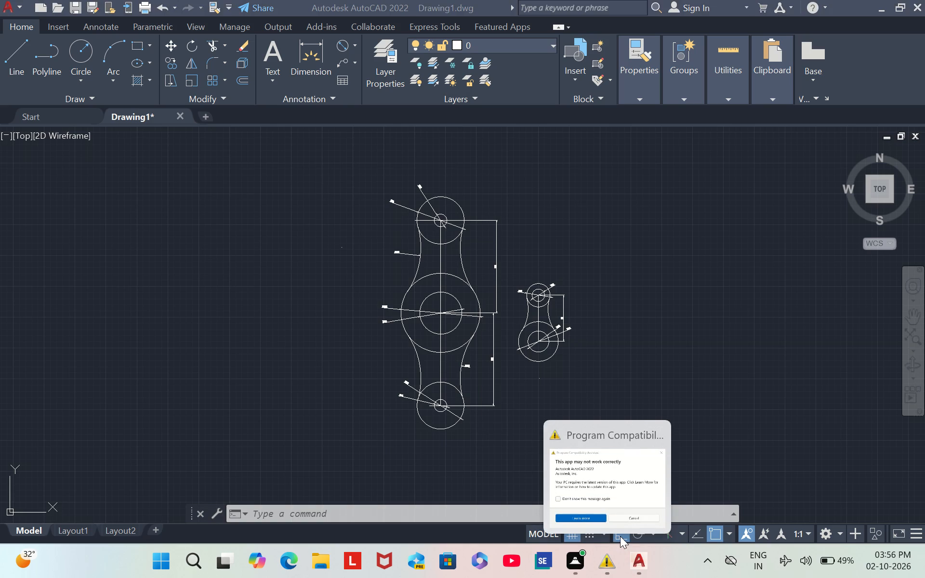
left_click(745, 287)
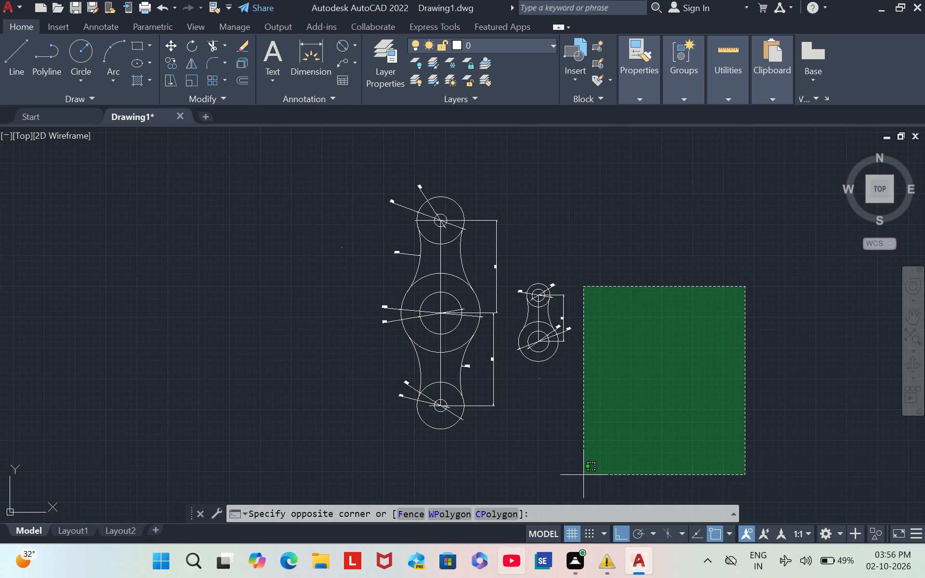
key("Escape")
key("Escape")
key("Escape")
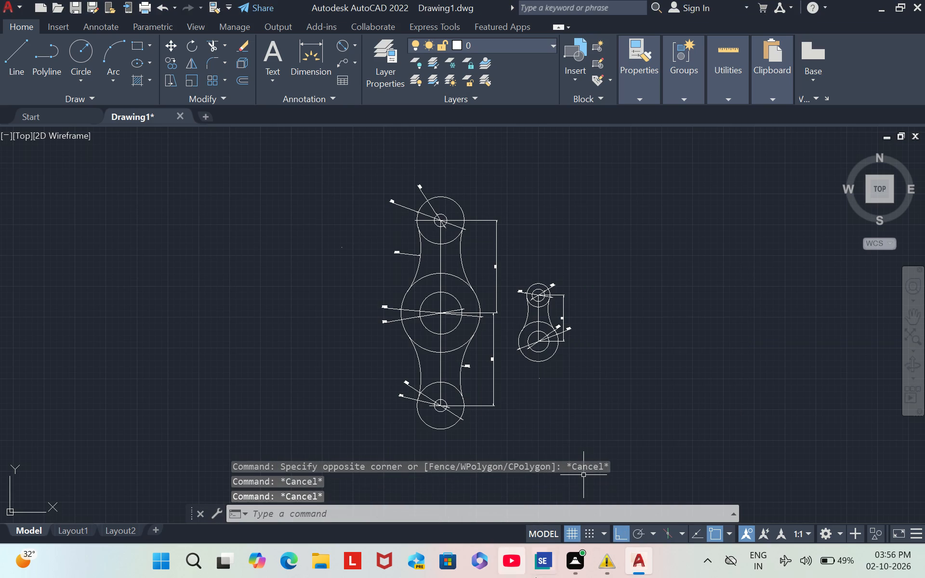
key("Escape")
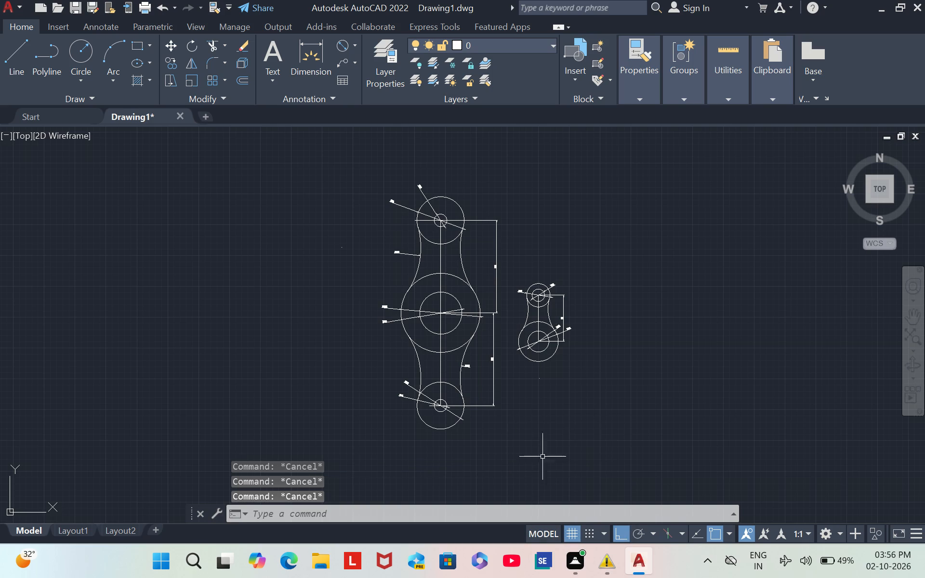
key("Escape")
Turn off Ortho mode.
left_click(618, 539)
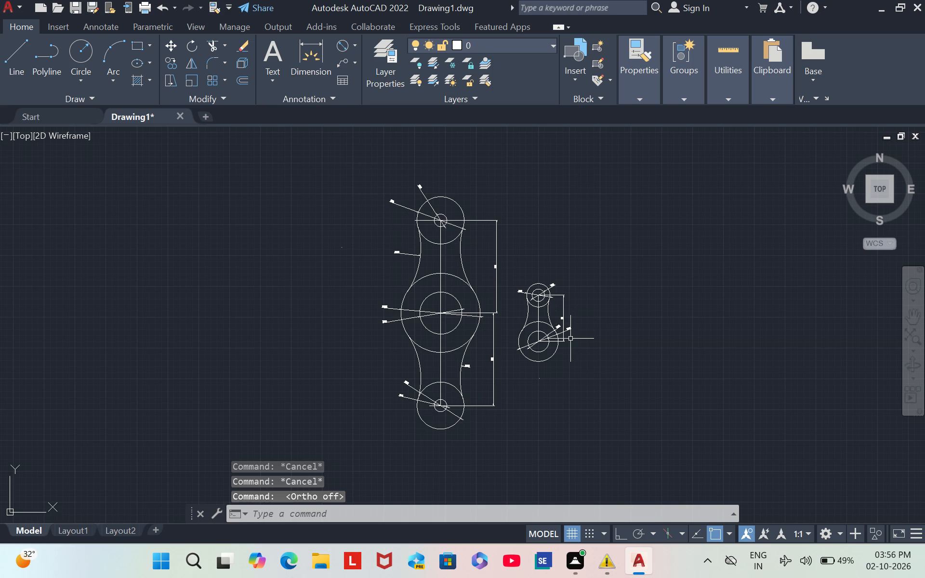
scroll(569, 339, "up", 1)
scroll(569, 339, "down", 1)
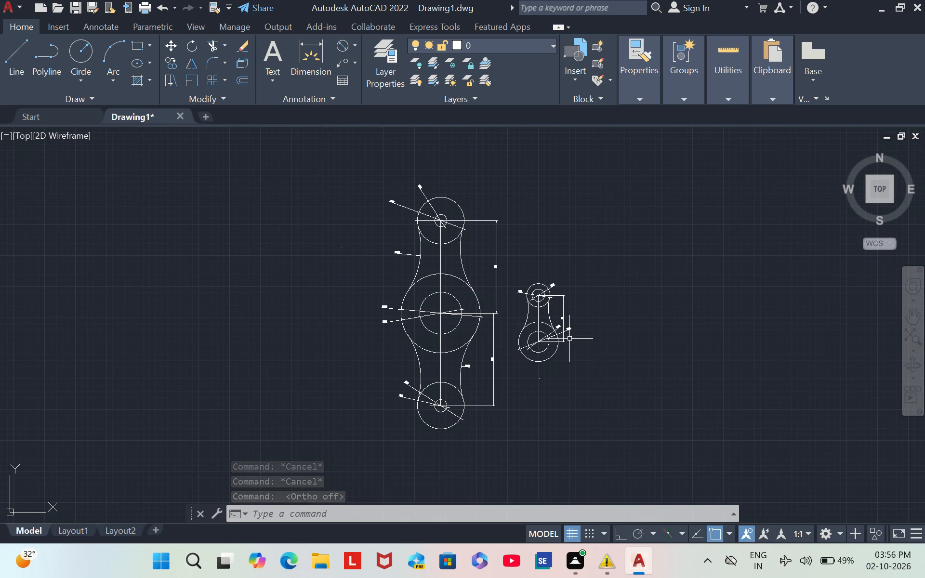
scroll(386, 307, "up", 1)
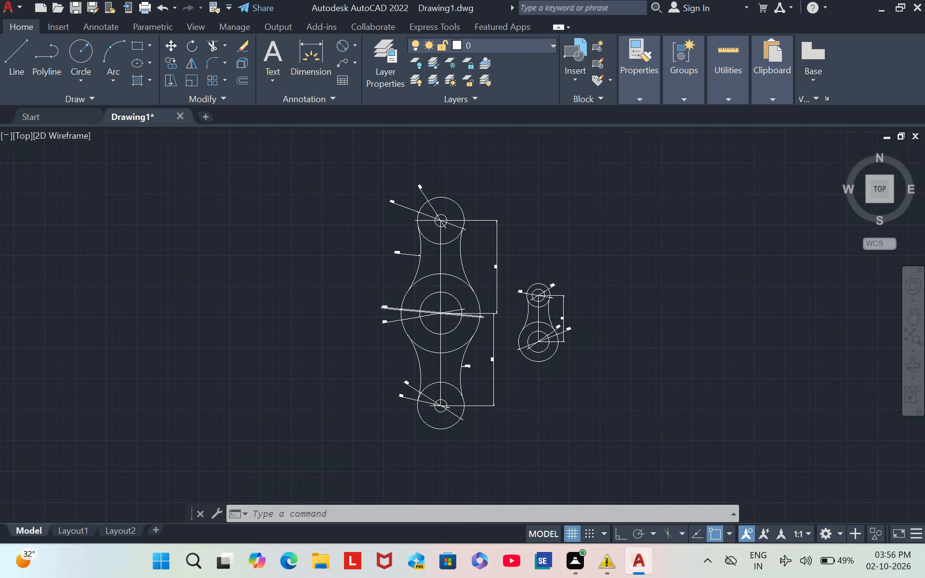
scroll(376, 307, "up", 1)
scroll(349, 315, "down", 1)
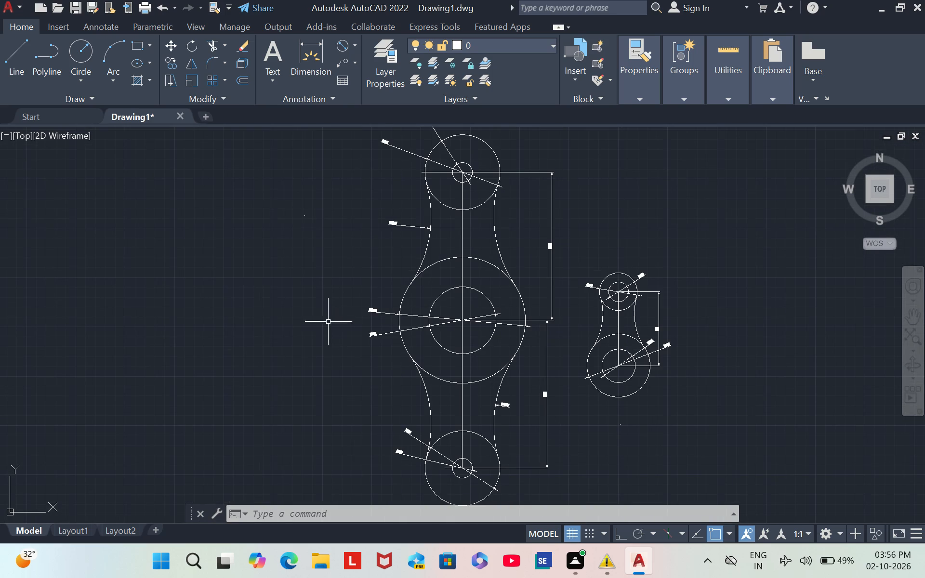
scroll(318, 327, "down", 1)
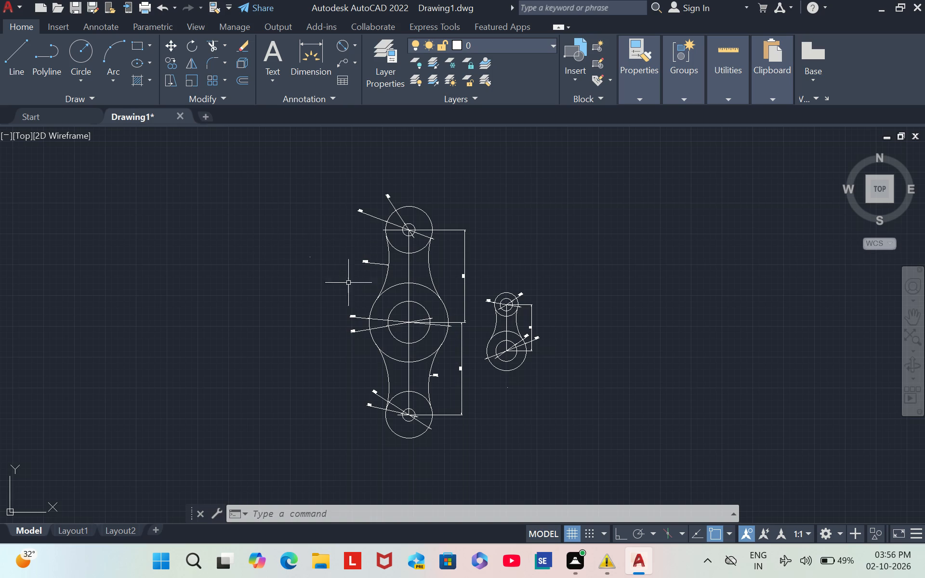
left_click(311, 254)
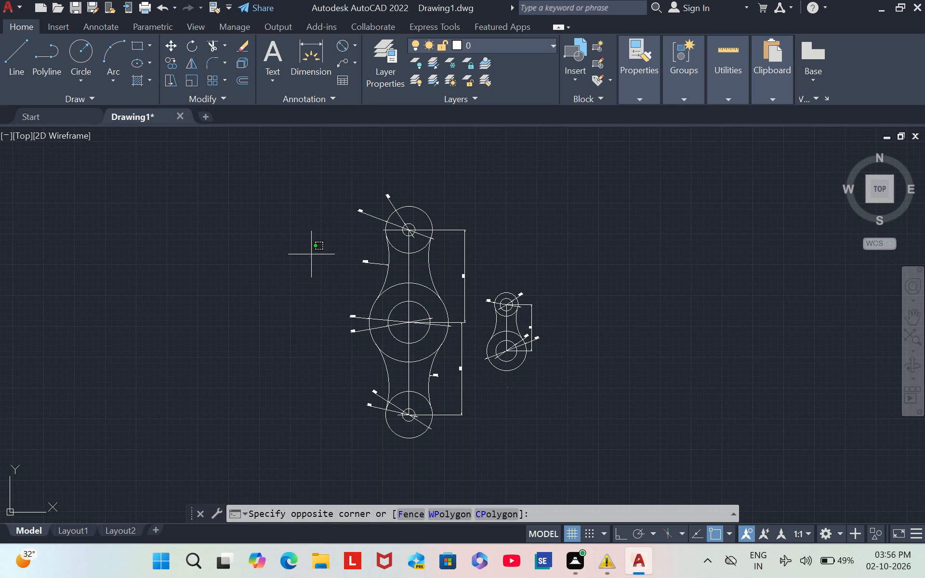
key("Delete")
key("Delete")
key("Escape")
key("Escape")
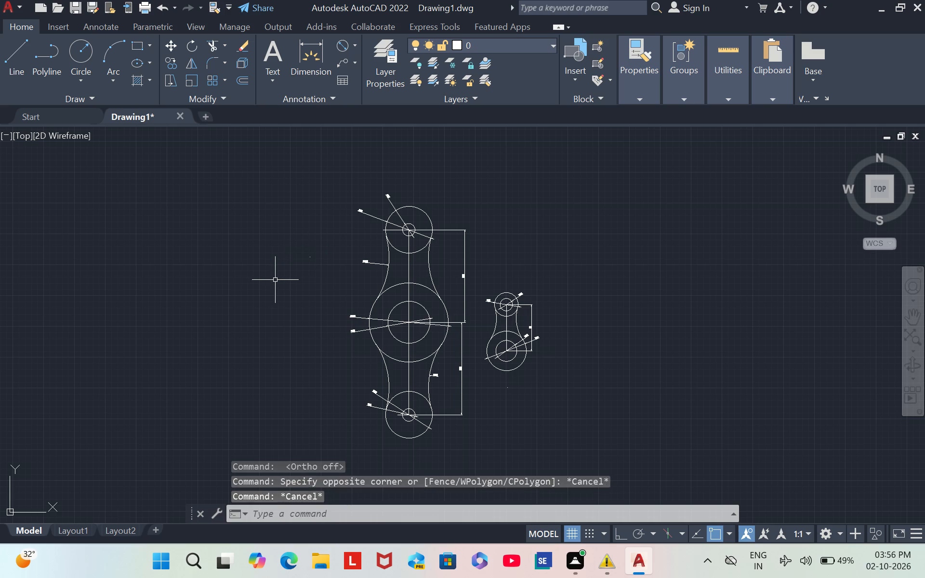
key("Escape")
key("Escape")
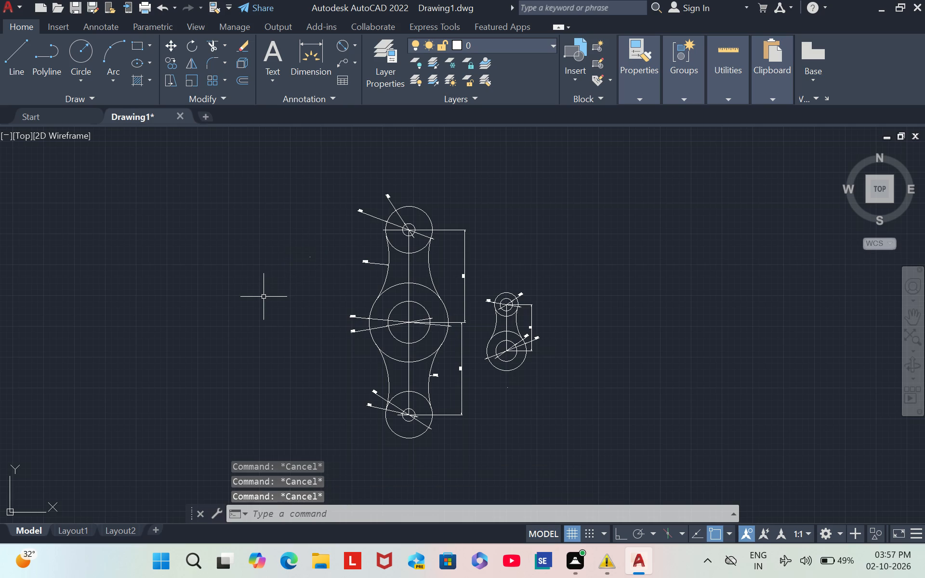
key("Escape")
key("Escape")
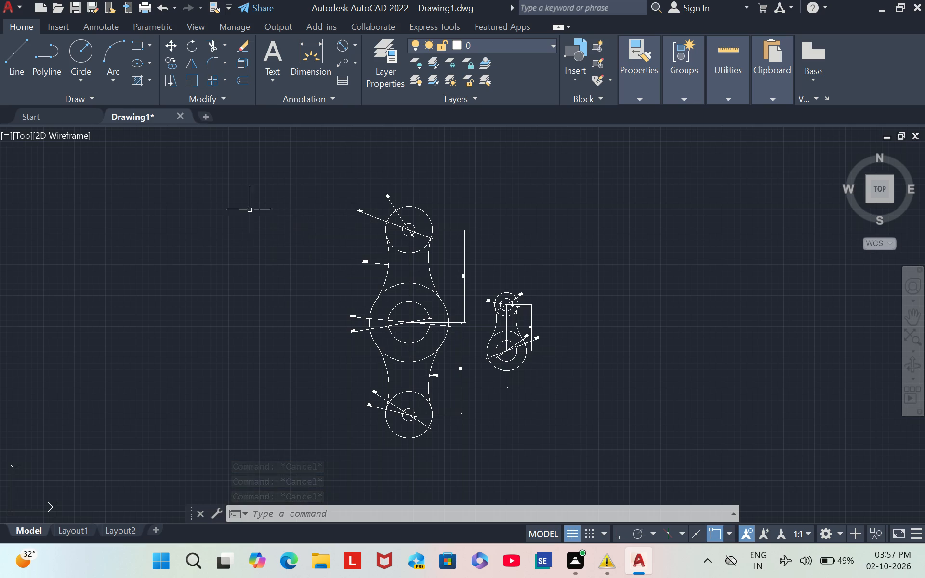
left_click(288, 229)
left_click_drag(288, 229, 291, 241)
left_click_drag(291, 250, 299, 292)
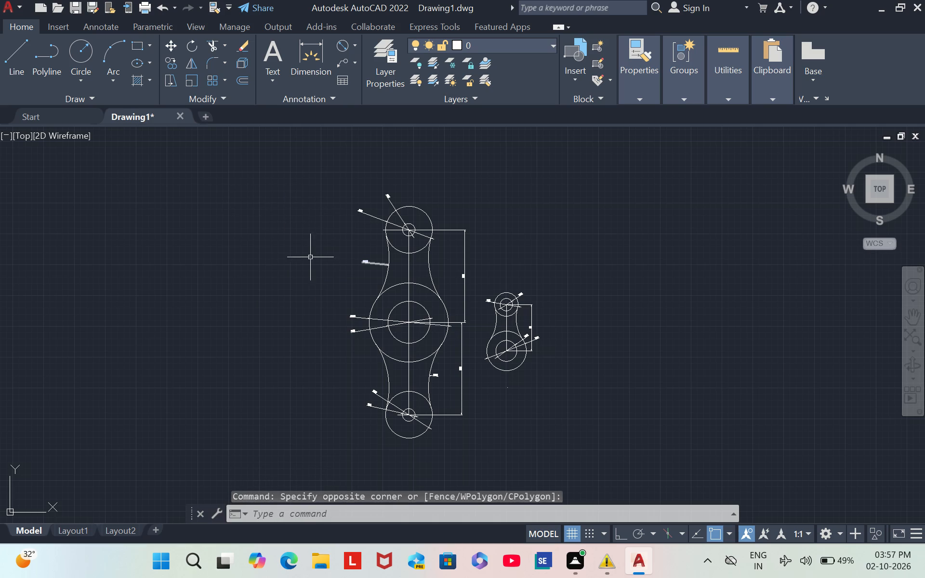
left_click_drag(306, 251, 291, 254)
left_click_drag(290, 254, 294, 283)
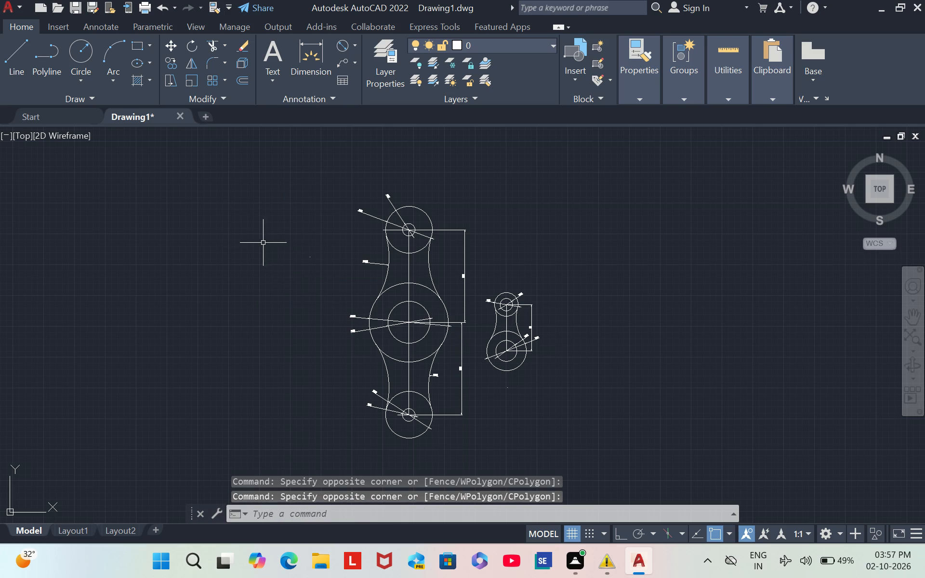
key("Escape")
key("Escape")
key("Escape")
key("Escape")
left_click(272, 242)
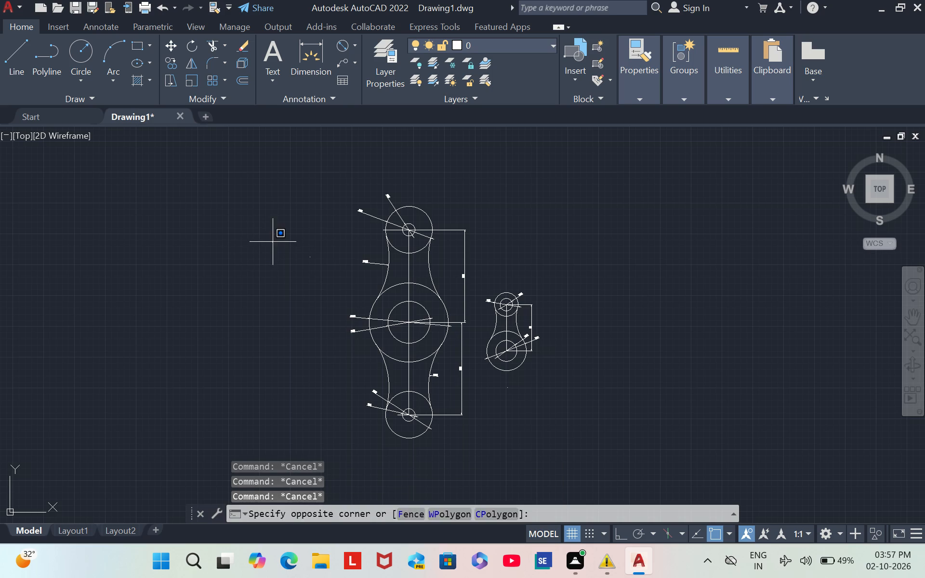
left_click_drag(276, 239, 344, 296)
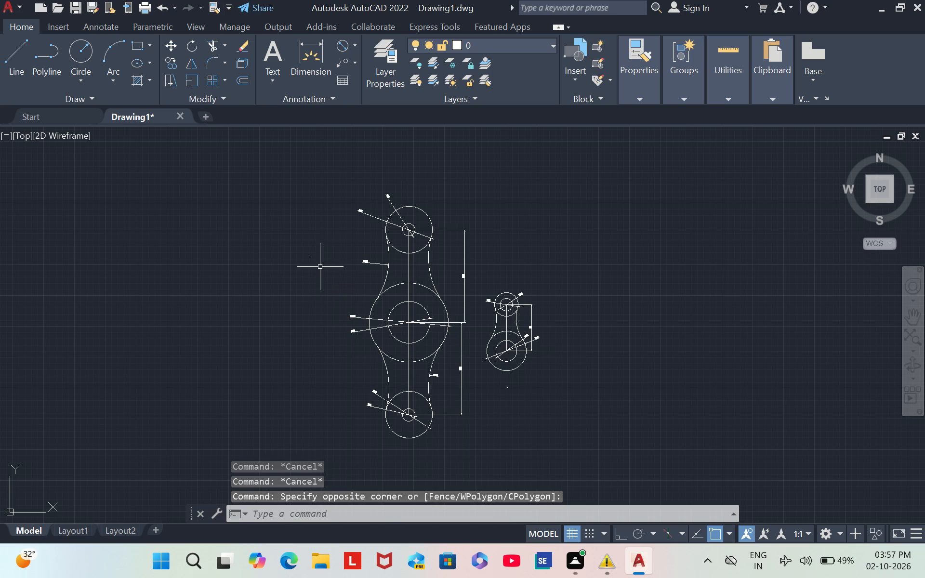
Delete the radius dimension of the upper-left fillet arc on the large link, selecting it by its stray centre point.
left_click(309, 257)
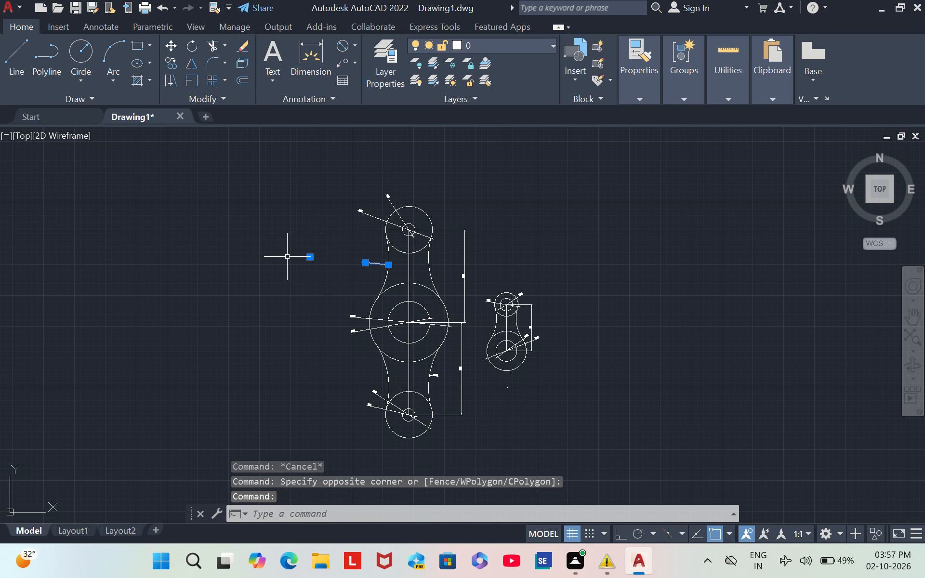
key("Delete")
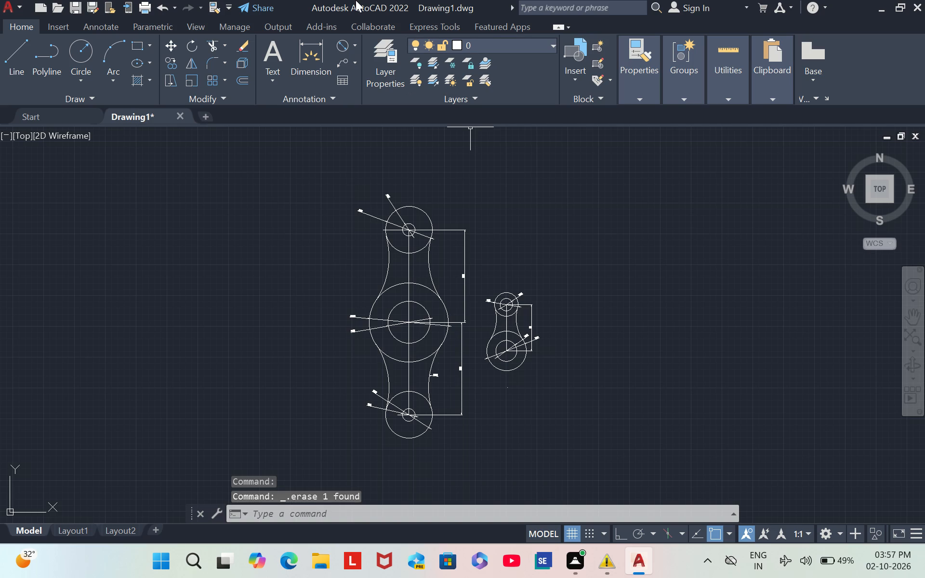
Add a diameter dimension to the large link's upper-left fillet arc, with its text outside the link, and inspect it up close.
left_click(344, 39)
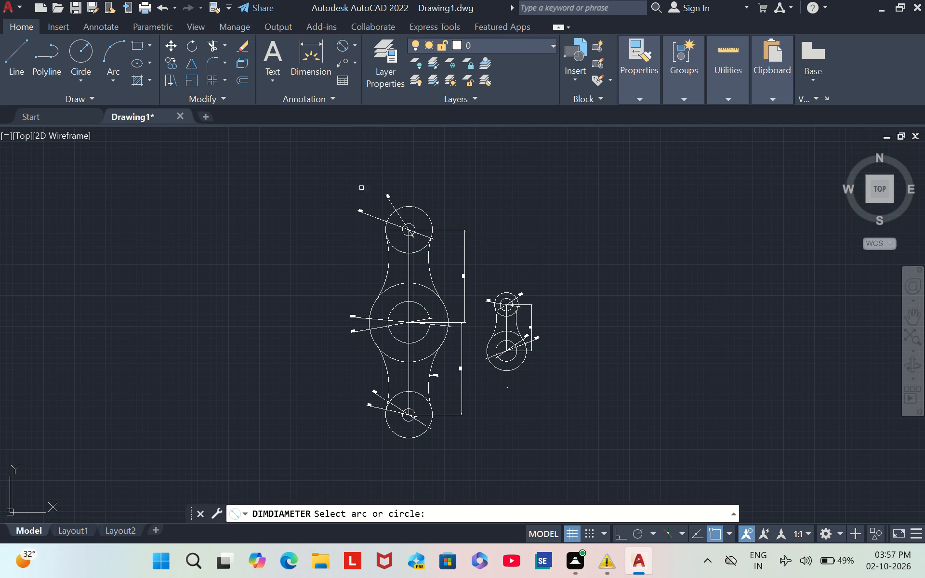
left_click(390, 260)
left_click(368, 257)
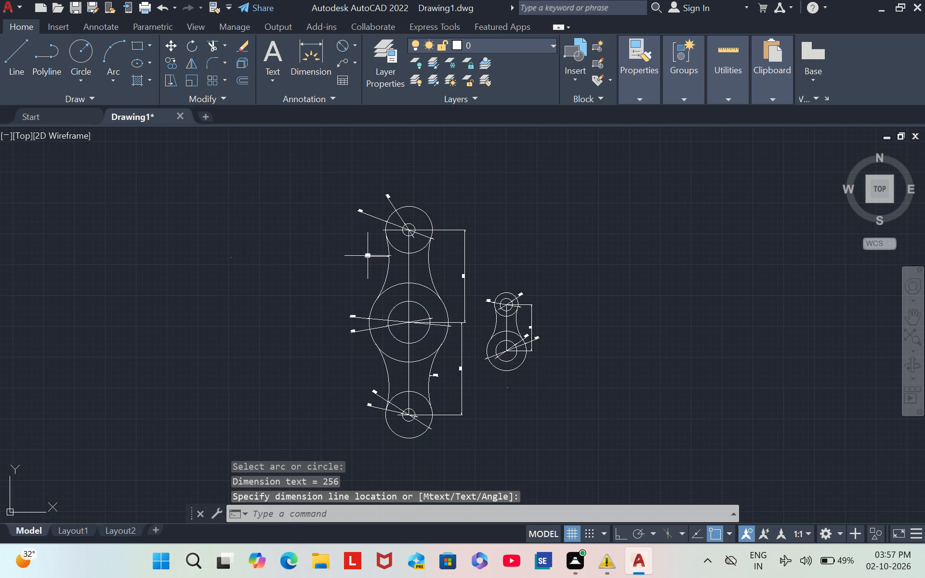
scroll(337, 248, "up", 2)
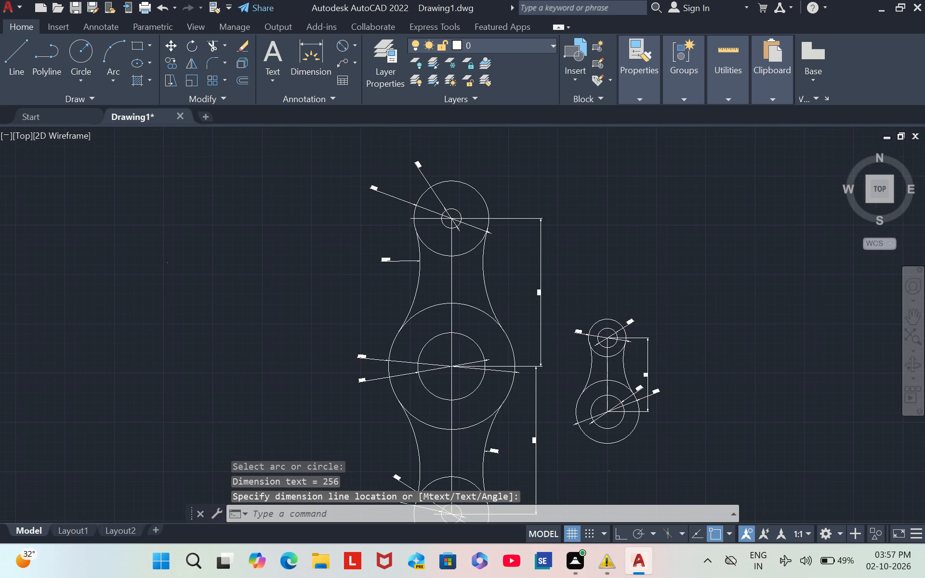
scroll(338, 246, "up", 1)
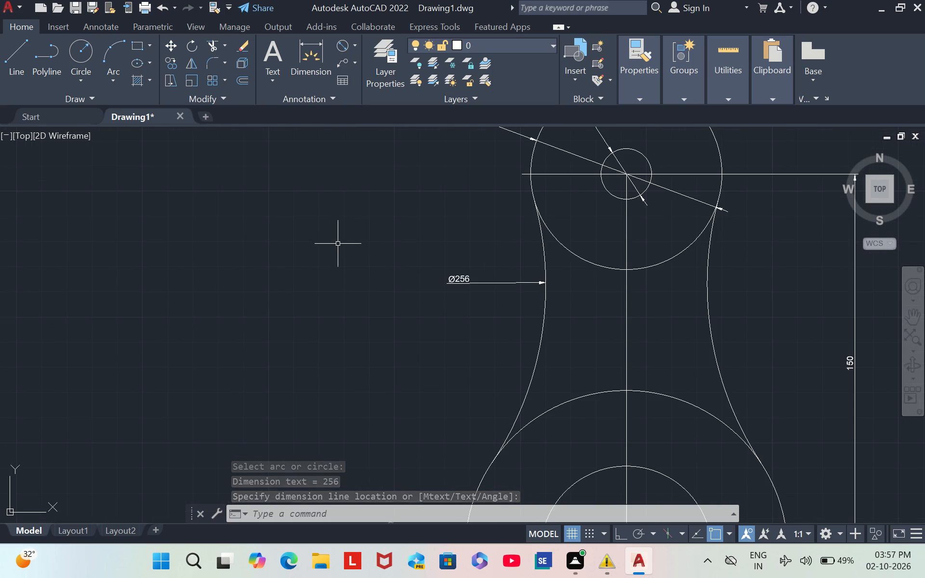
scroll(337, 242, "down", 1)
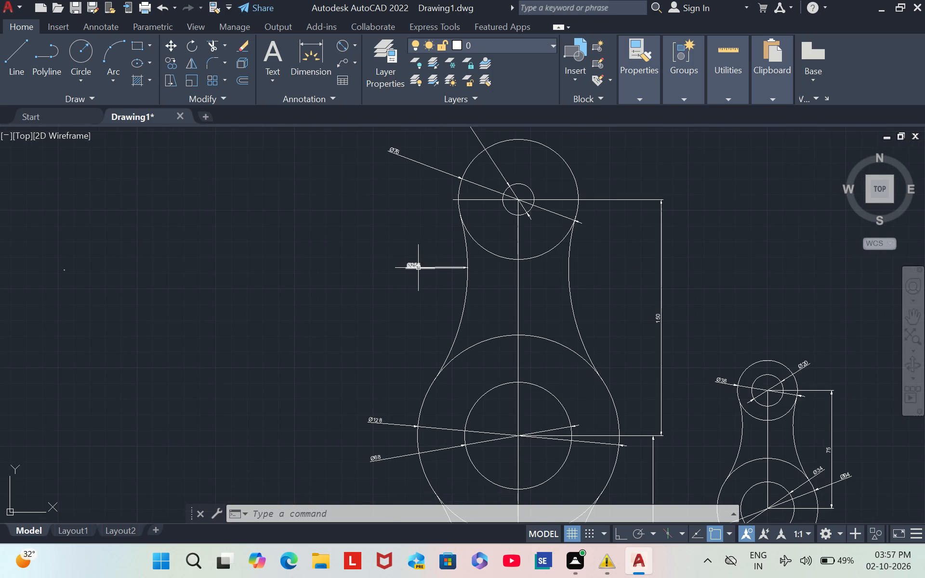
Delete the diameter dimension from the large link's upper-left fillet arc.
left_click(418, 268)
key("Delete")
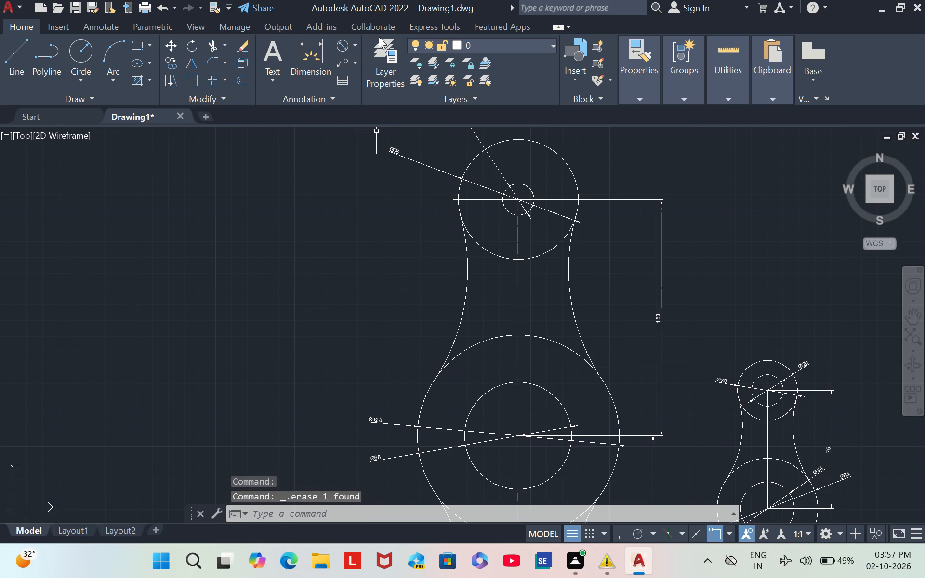
Add a radius dimension to the large link's upper-left fillet arc, placing its text just outside the link.
left_click(357, 48)
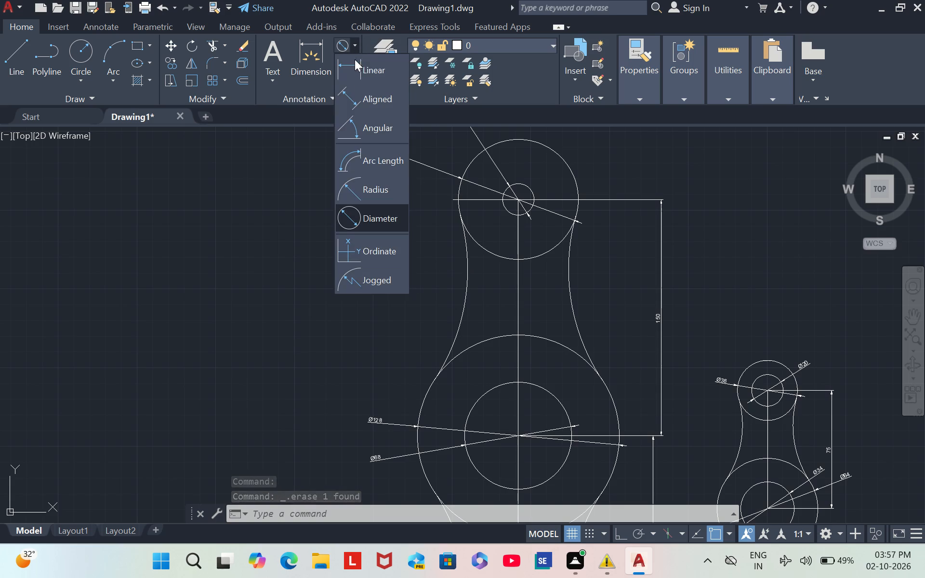
left_click(379, 191)
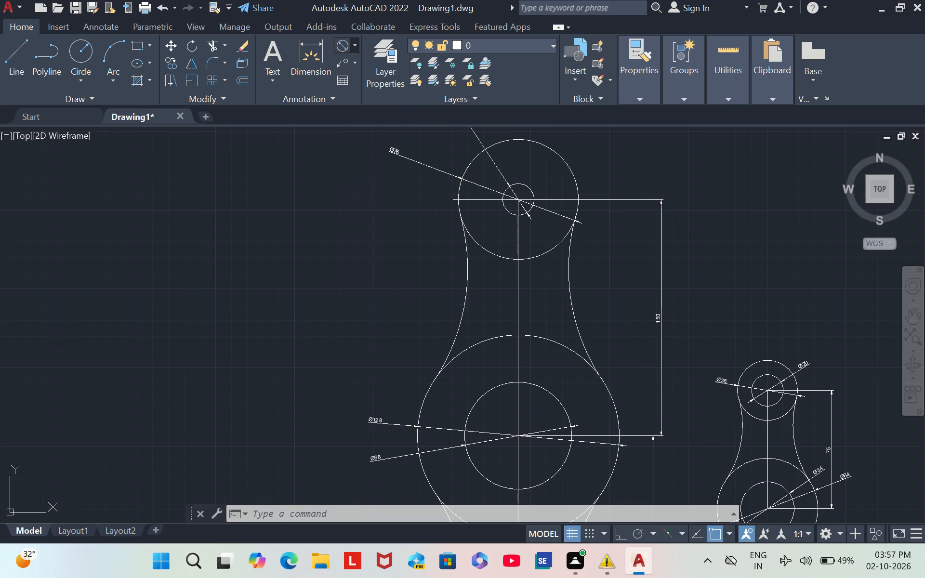
left_click(468, 284)
left_click(434, 274)
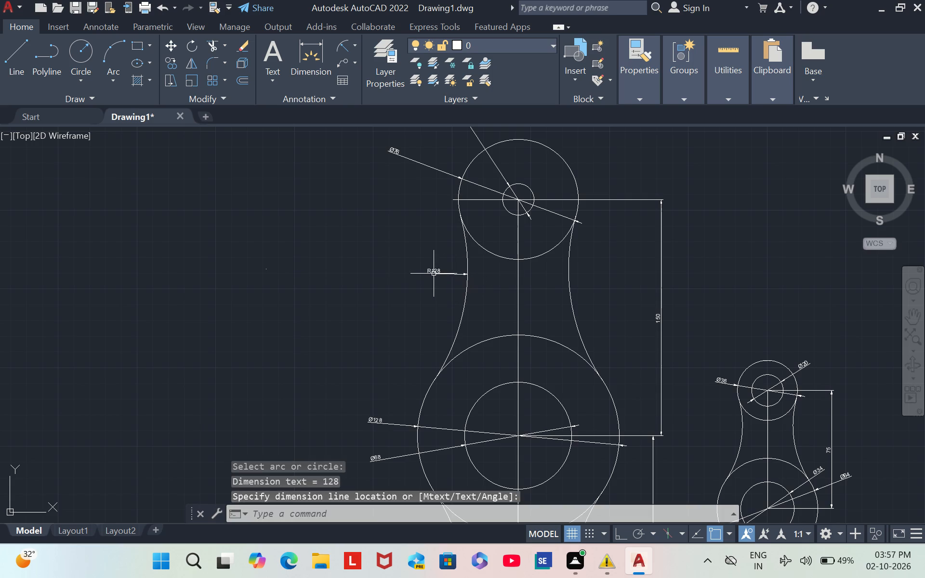
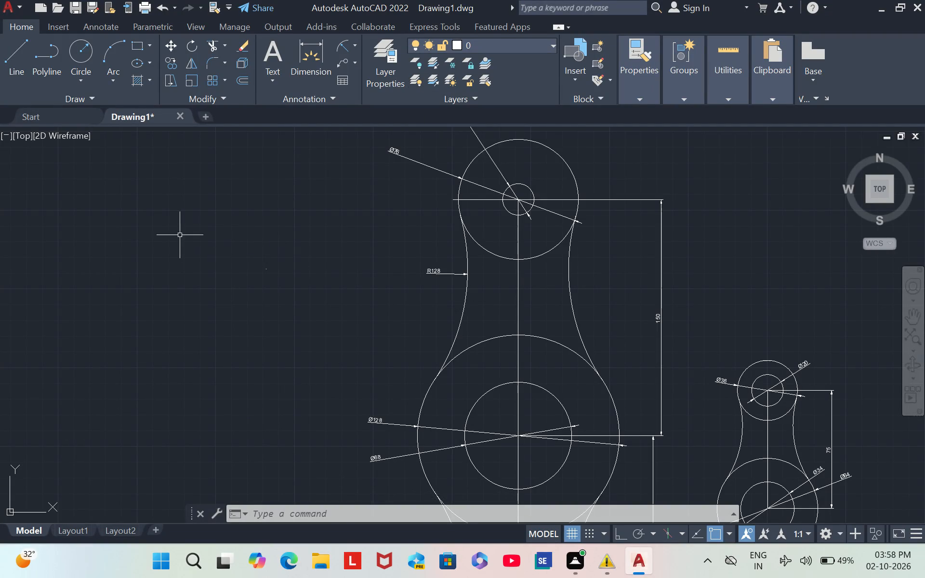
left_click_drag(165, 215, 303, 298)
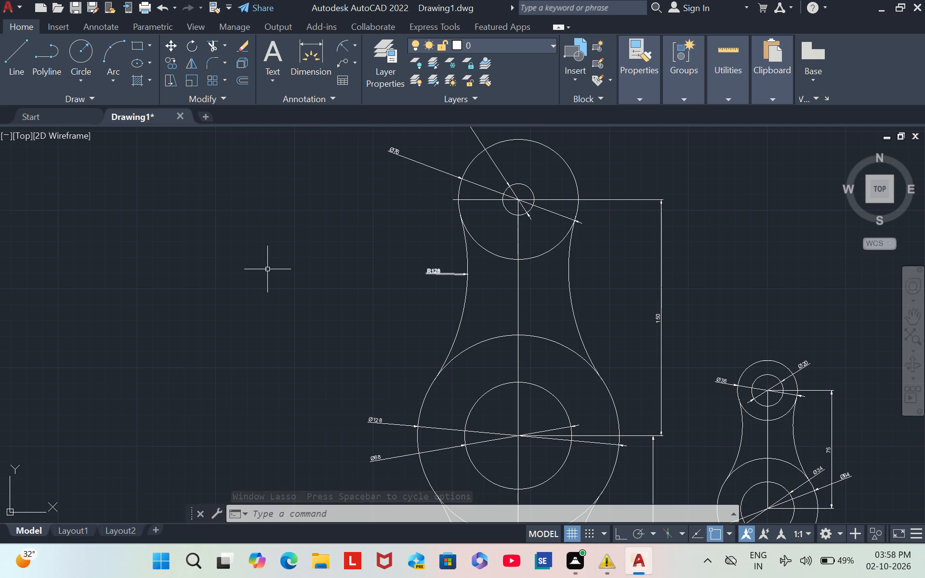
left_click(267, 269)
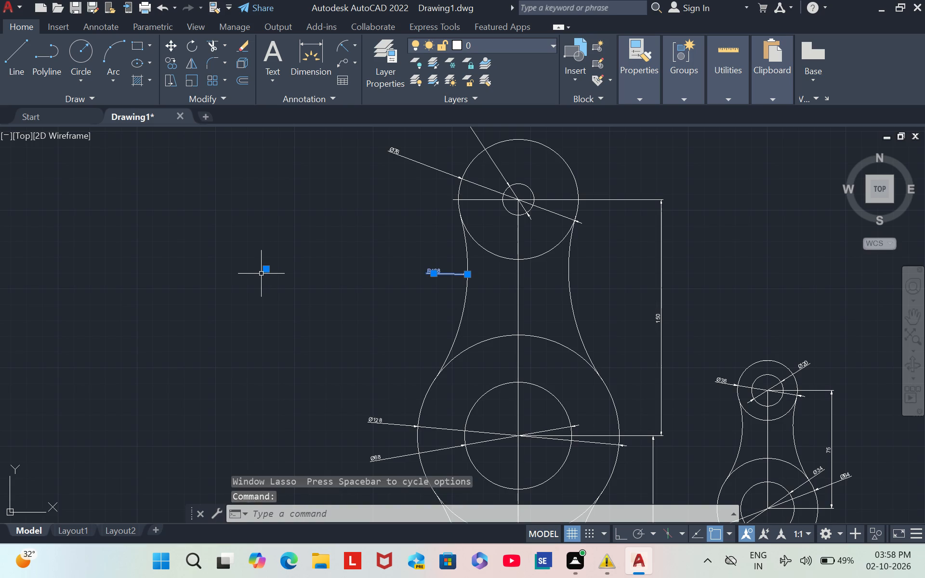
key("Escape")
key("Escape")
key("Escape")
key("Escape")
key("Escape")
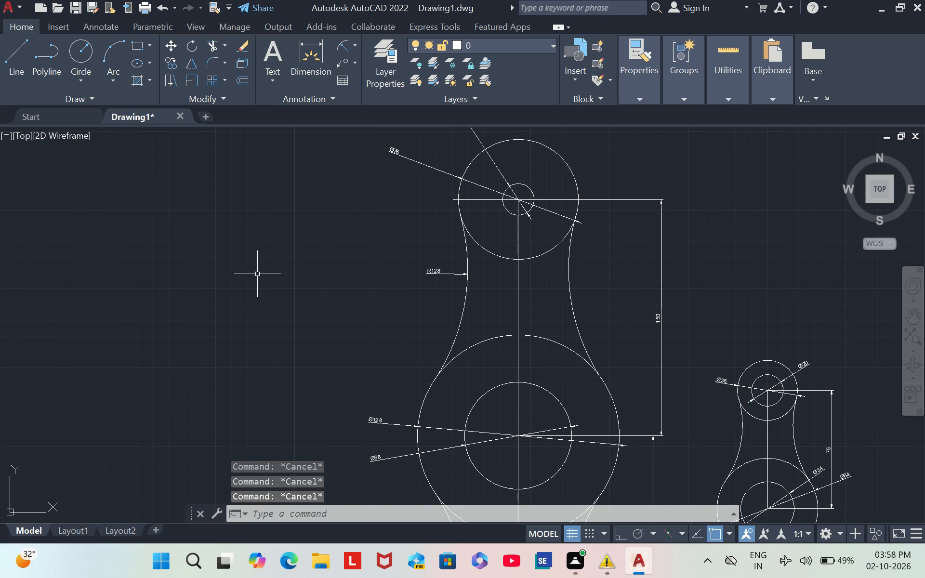
Examine the overall layout of the large and small dimensioned links together, including the large link's new radius dimension.
scroll(252, 275, "down", 2)
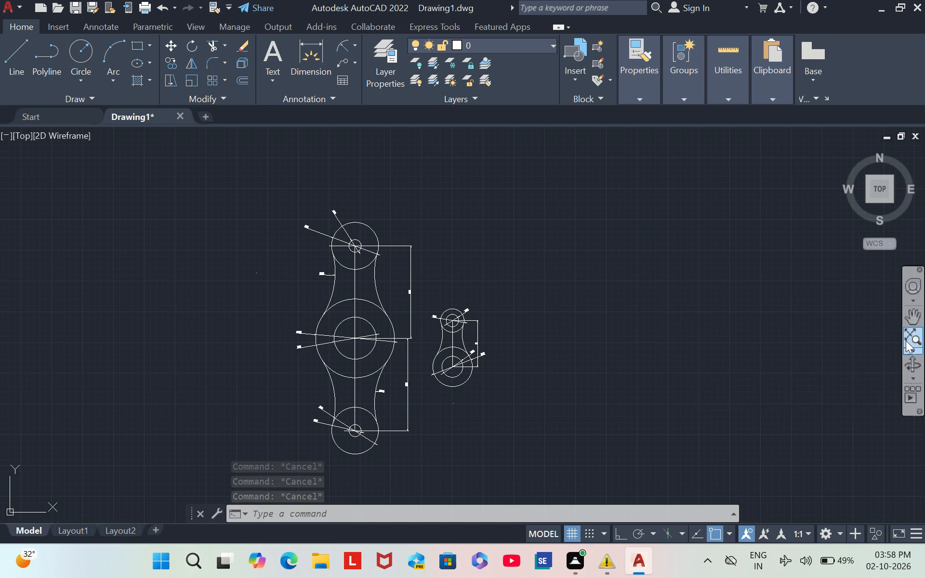
left_click(904, 326)
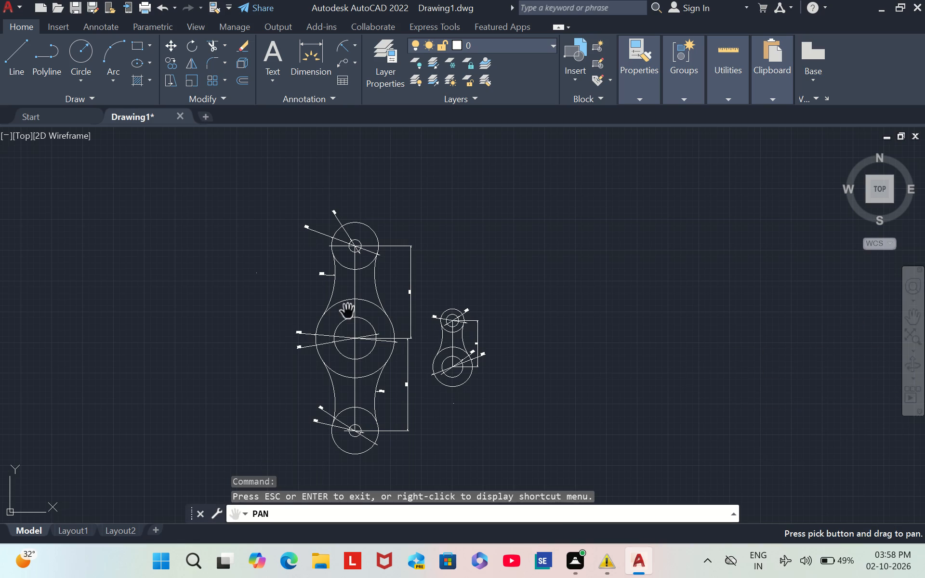
left_click_drag(381, 321, 399, 299)
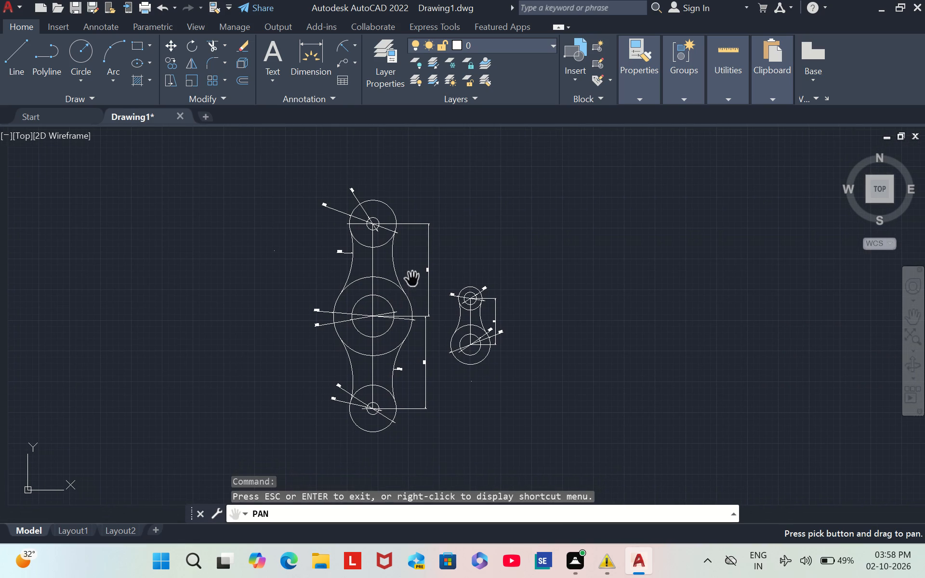
left_click_drag(406, 287, 429, 268)
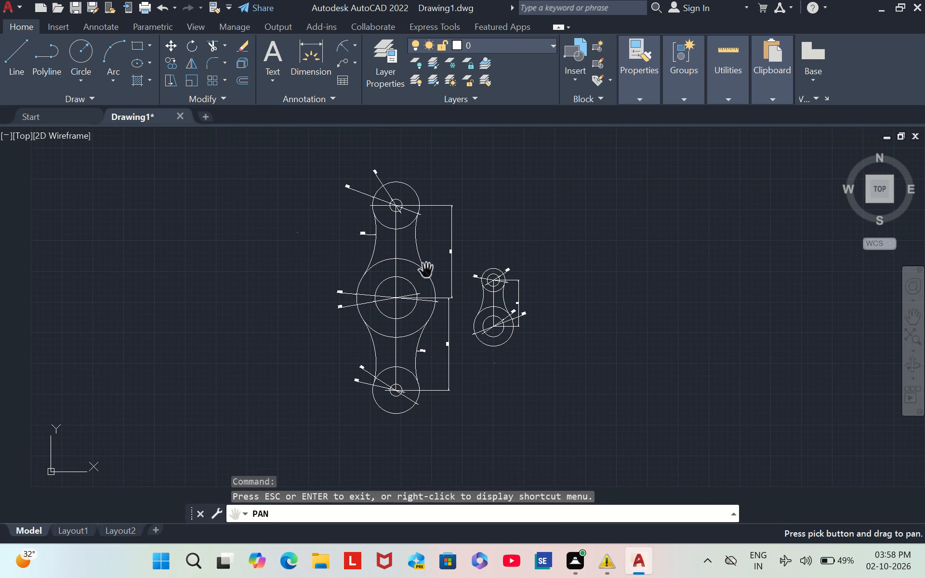
scroll(426, 271, "up", 1)
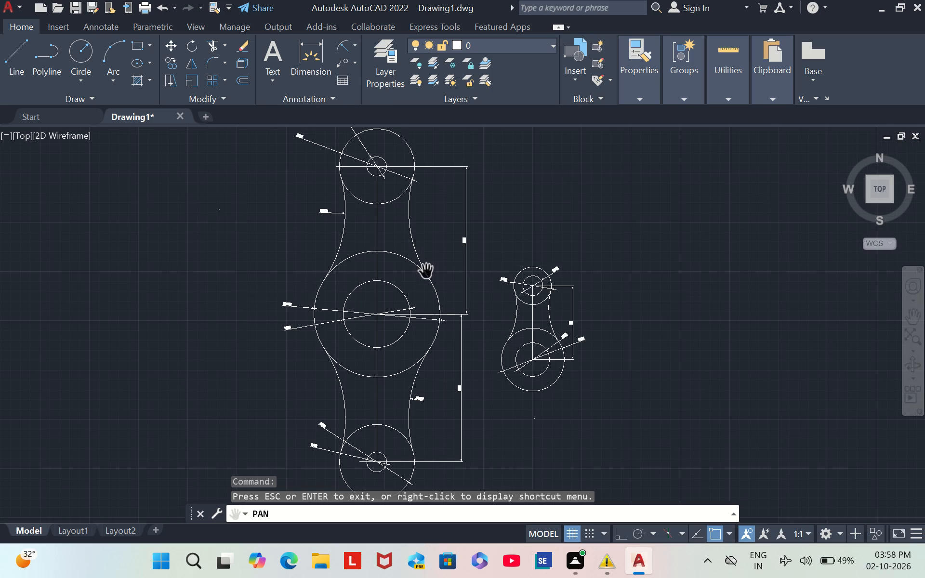
key("Escape")
key("Escape")
key("Escape")
key("Escape")
key("Escape")
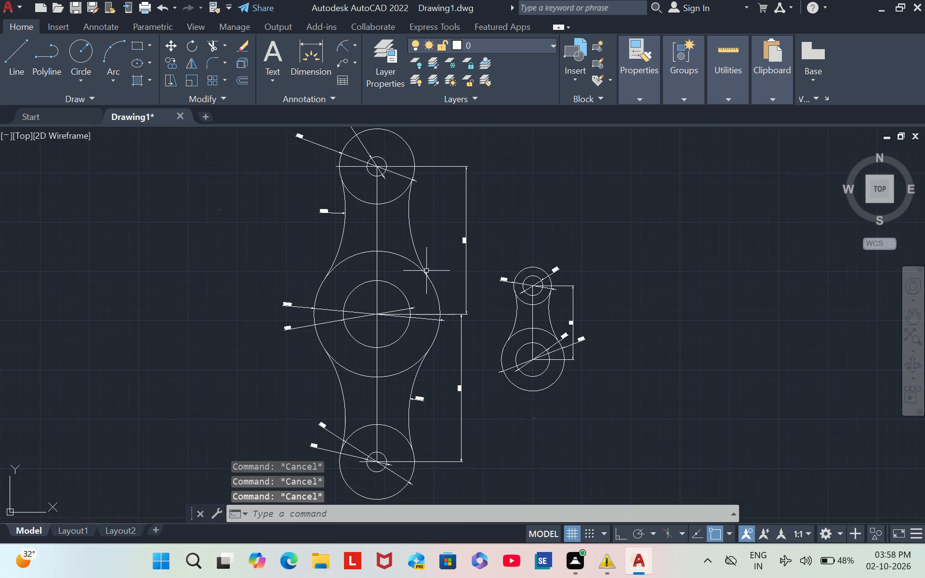
key("Escape")
scroll(426, 271, "down", 1)
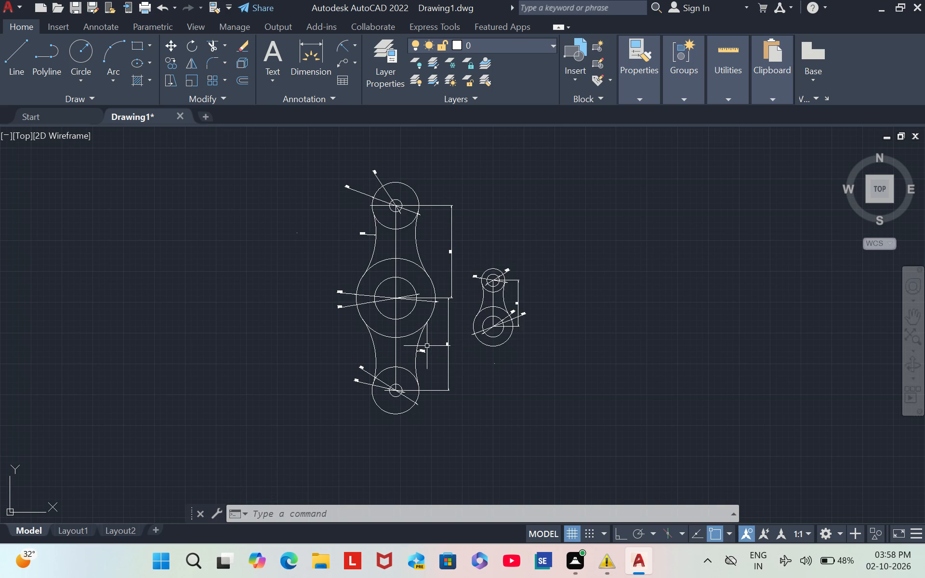
scroll(427, 346, "up", 1)
scroll(427, 346, "down", 1)
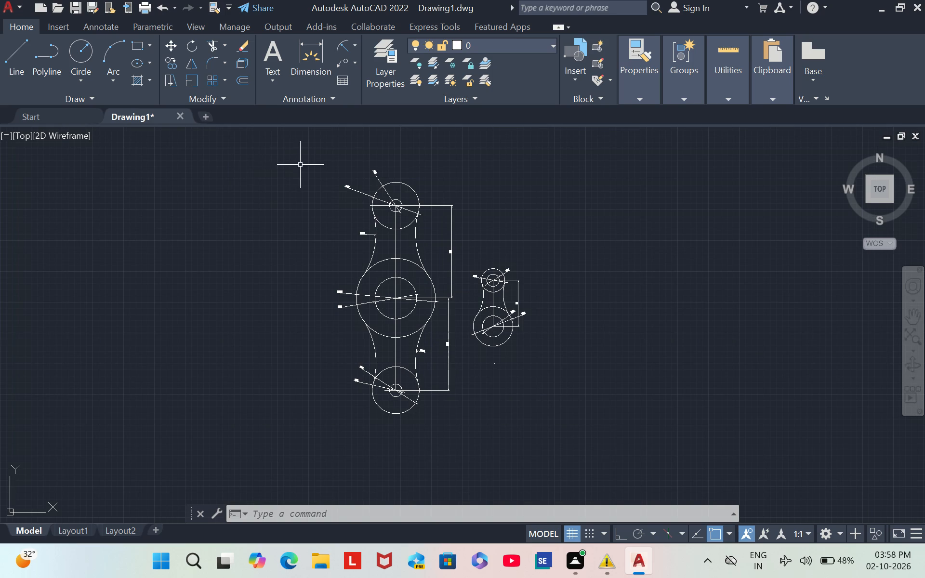
scroll(312, 158, "up", 1)
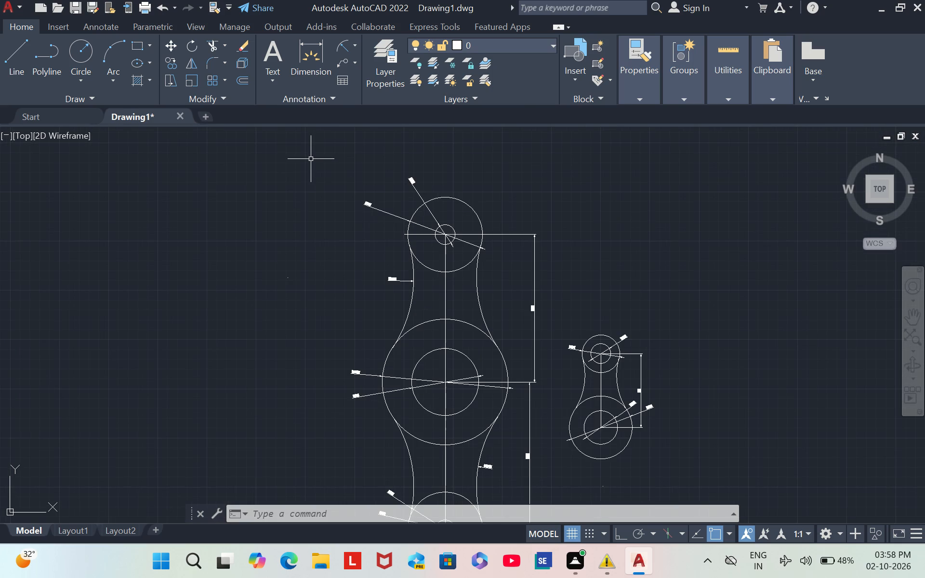
scroll(299, 179, "down", 1)
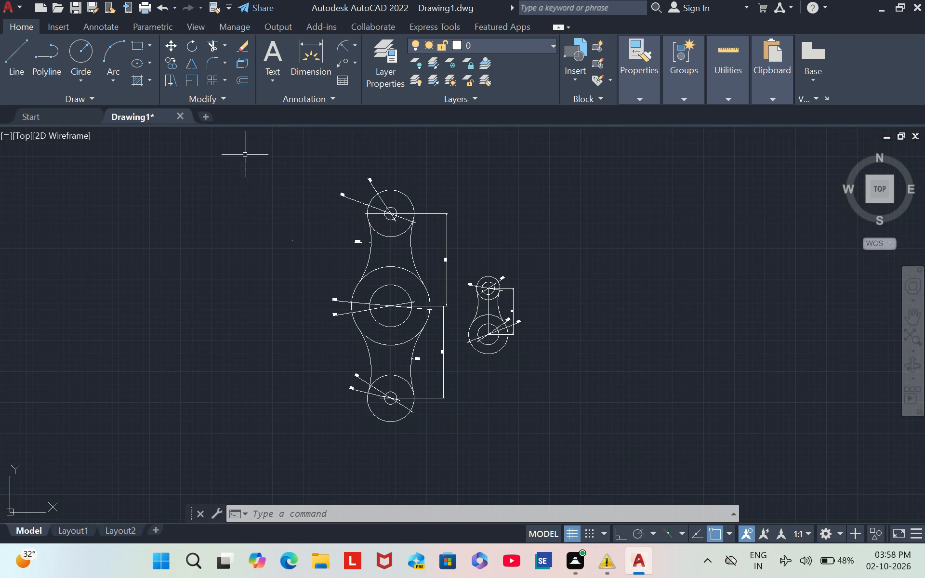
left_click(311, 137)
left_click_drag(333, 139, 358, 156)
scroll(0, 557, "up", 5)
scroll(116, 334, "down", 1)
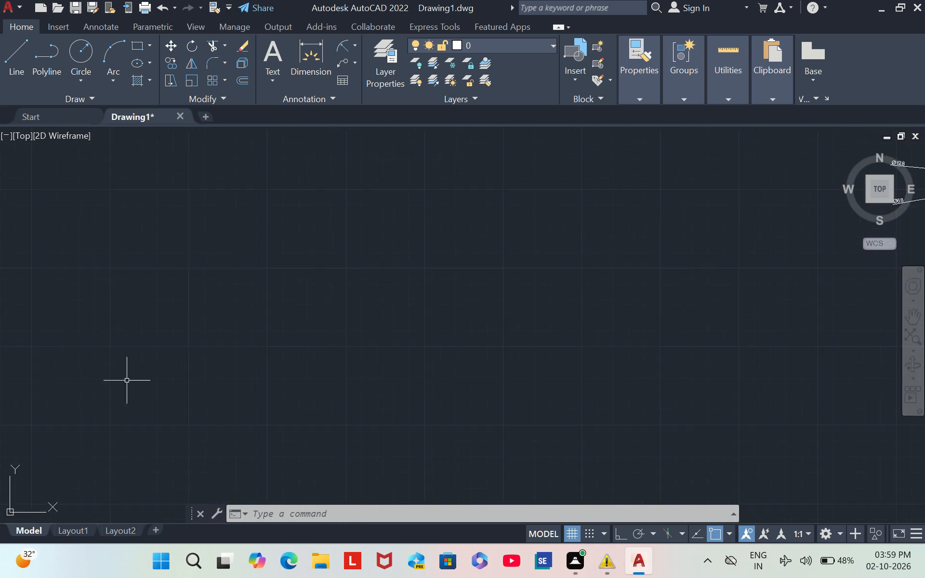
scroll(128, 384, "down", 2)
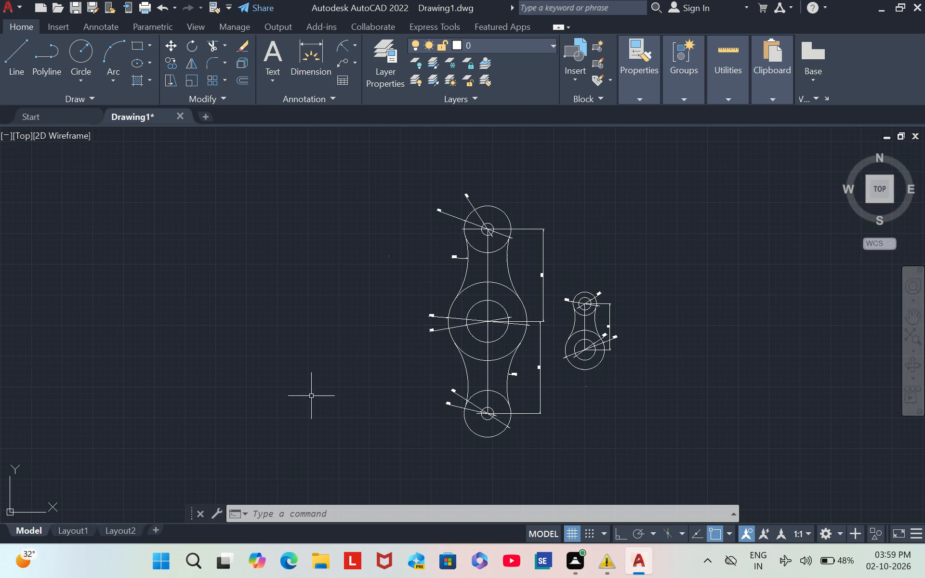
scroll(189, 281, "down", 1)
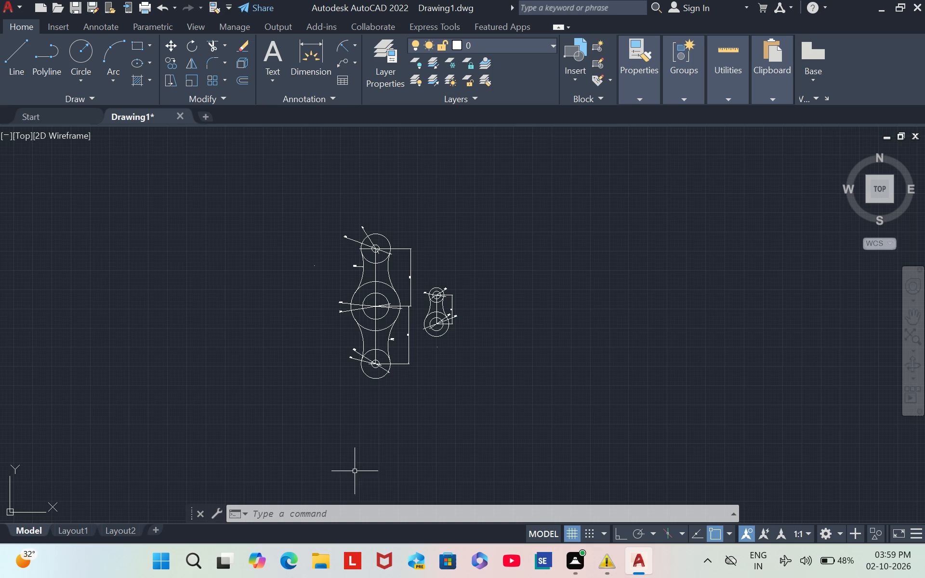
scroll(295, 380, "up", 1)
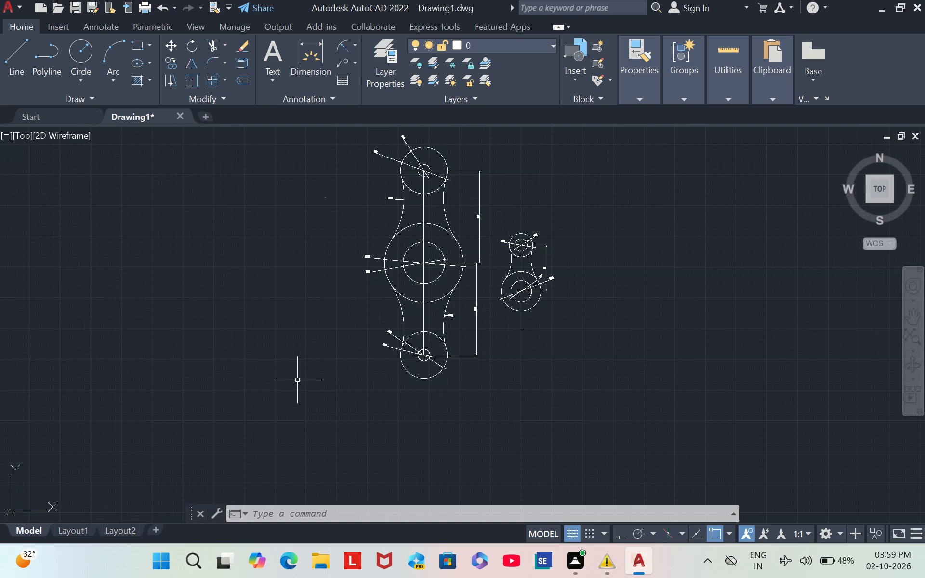
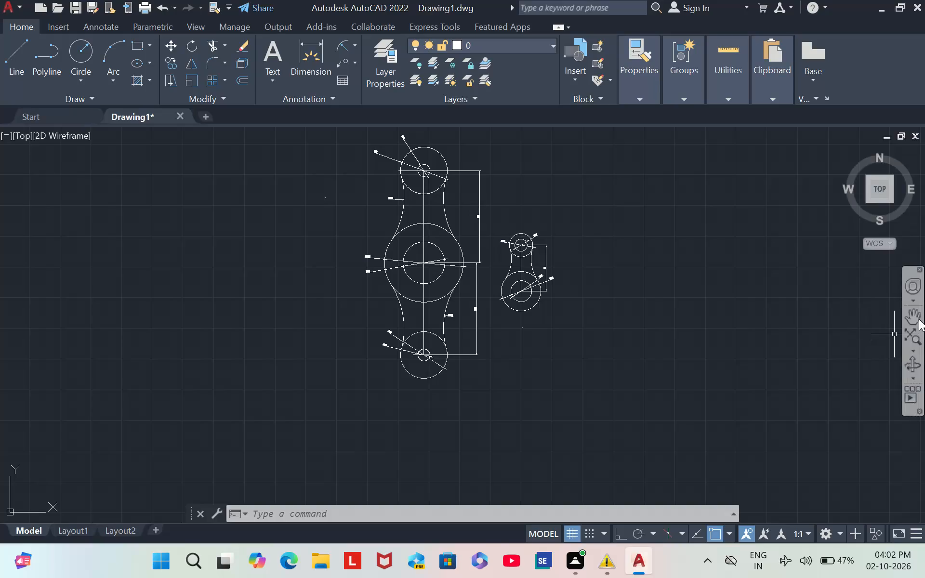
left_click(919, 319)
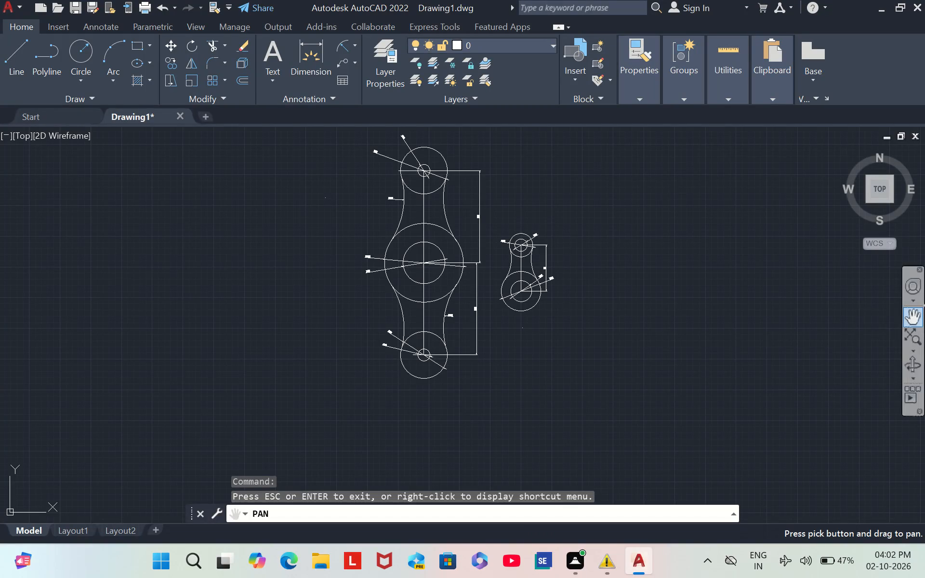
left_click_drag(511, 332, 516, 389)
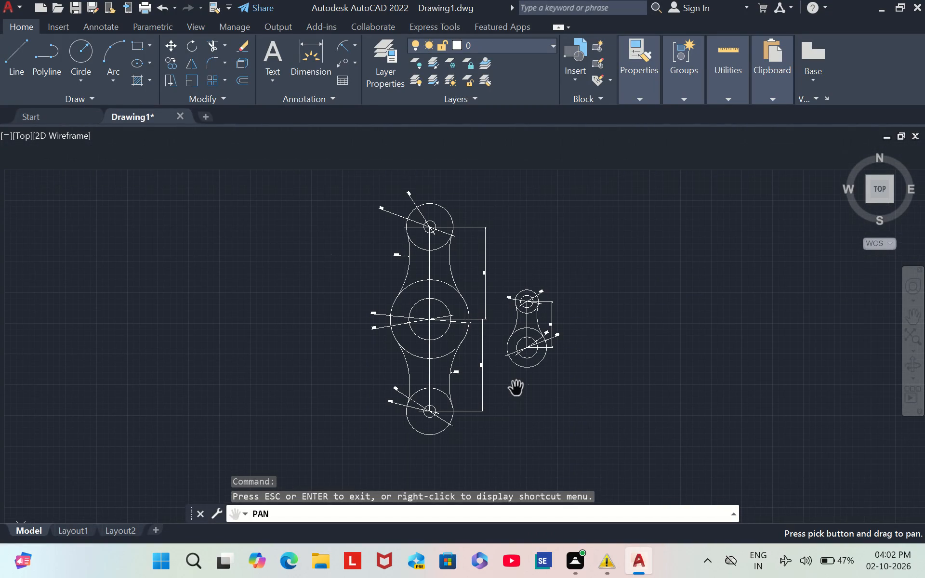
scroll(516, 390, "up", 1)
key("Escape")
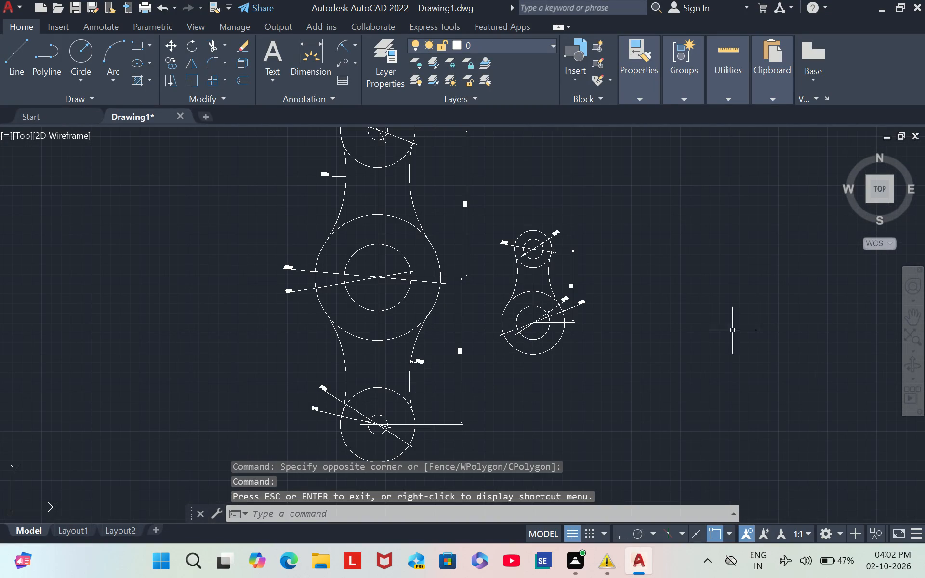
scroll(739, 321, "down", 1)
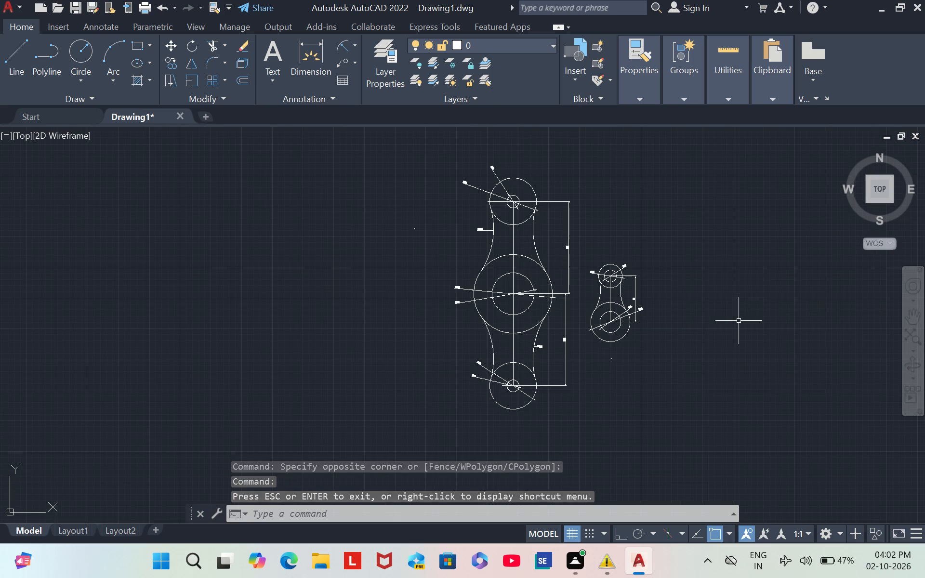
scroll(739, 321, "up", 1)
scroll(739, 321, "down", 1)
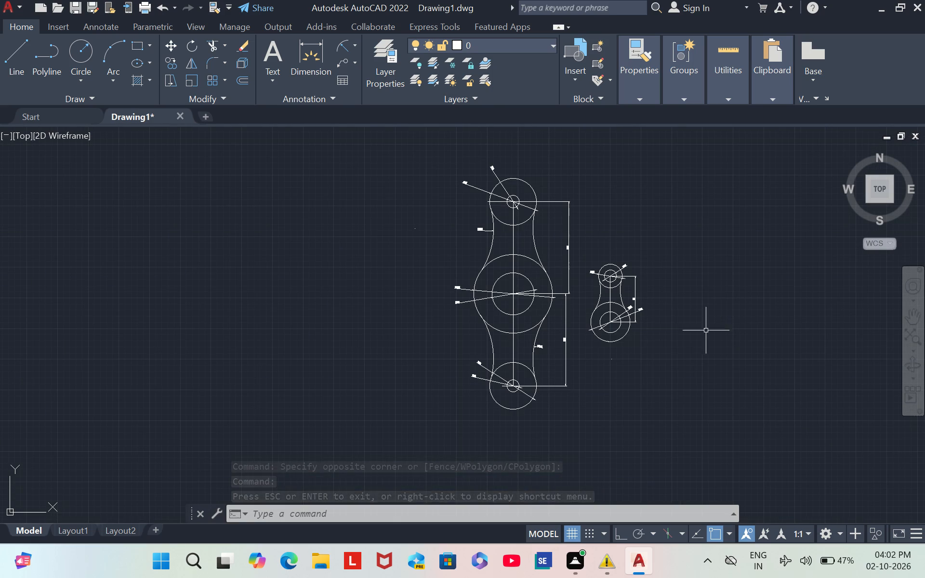
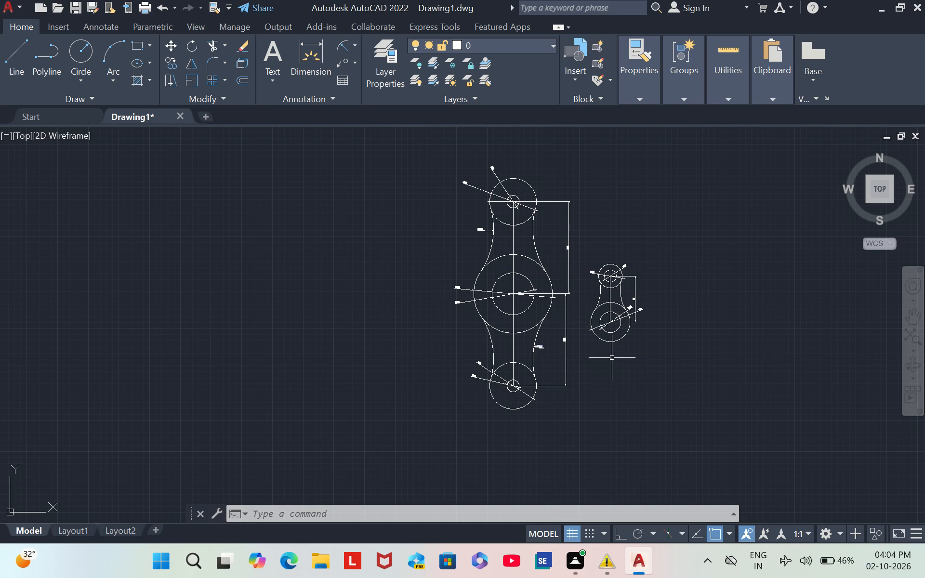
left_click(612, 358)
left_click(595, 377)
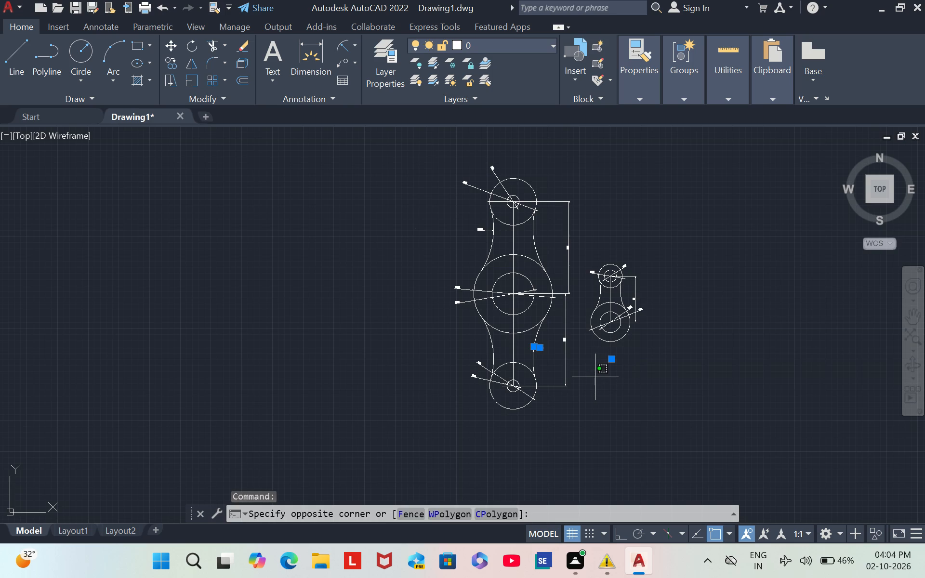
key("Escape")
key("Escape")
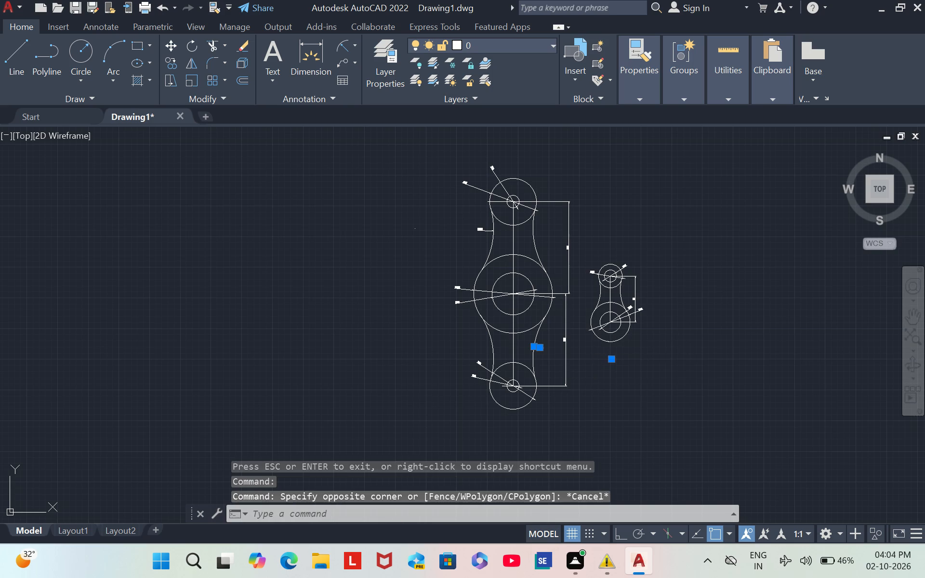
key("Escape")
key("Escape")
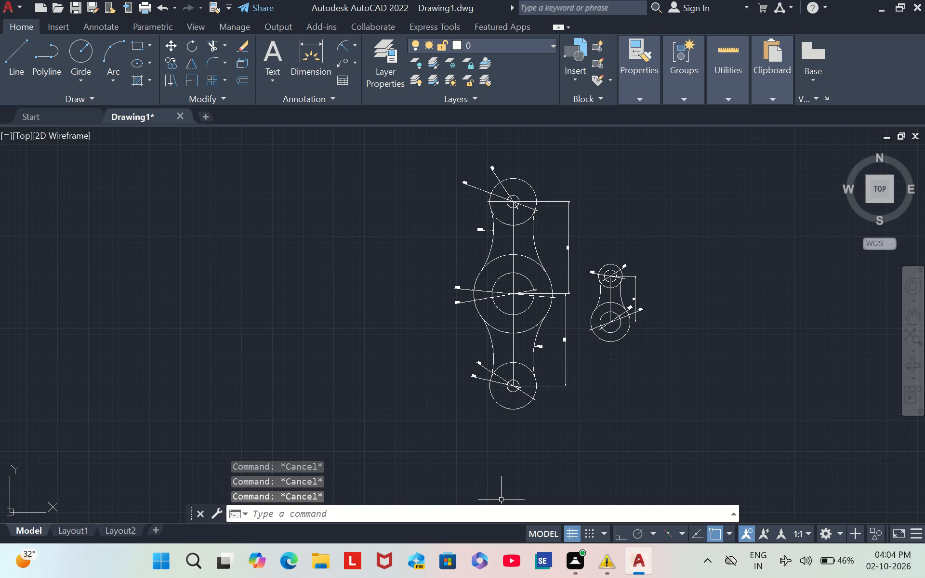
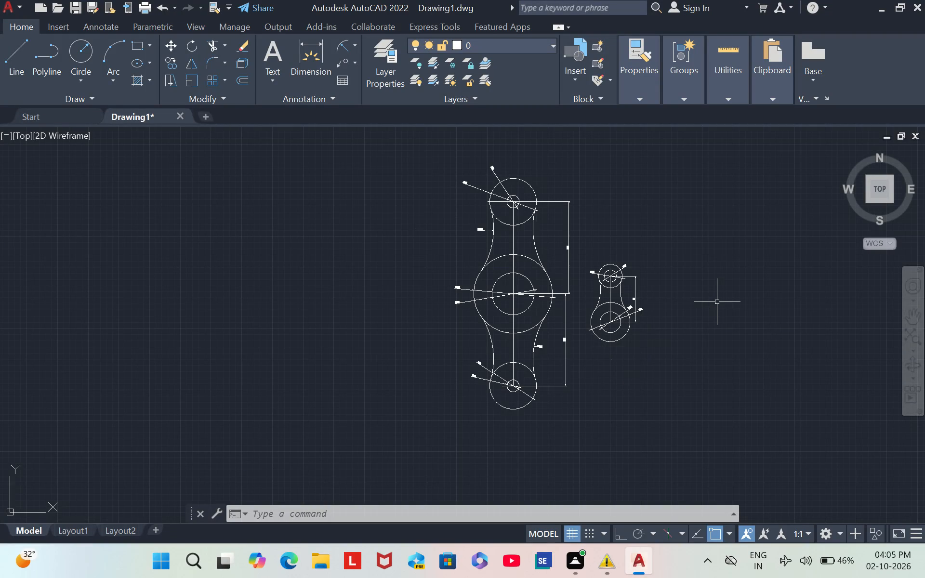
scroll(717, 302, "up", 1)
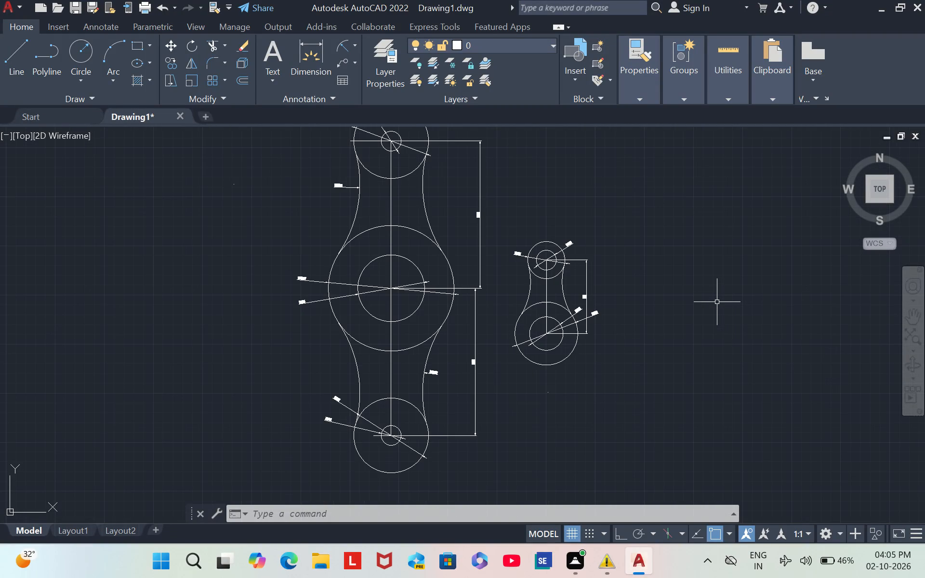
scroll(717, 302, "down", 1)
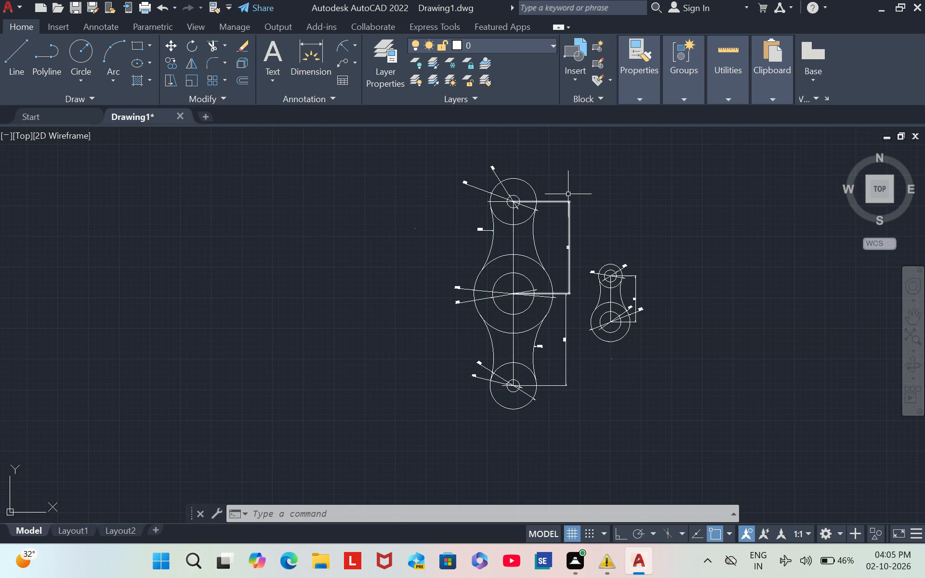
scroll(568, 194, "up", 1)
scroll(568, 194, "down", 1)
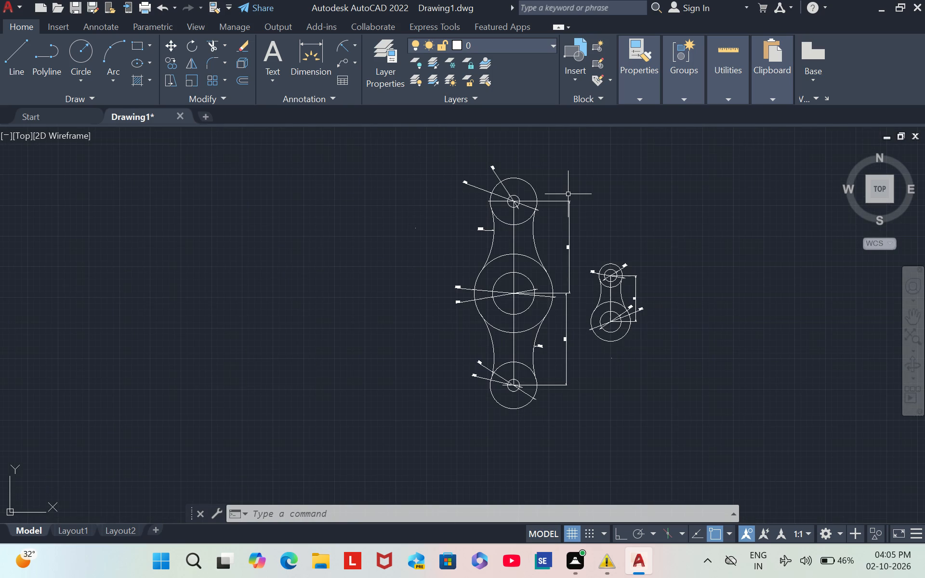
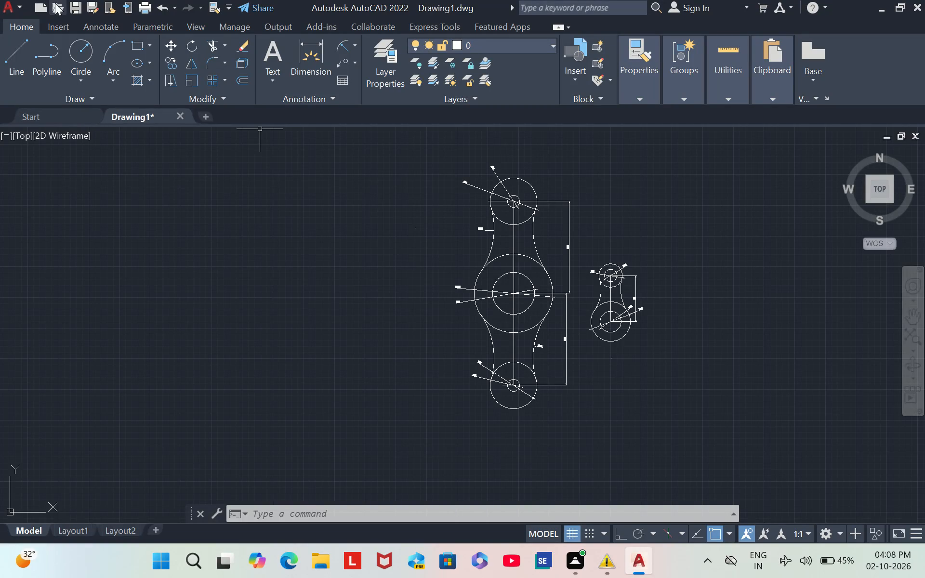
Save the drawing under the new name sixteen in the Documents folder, as an AutoCAD 2018 Drawing.
left_click(90, 1)
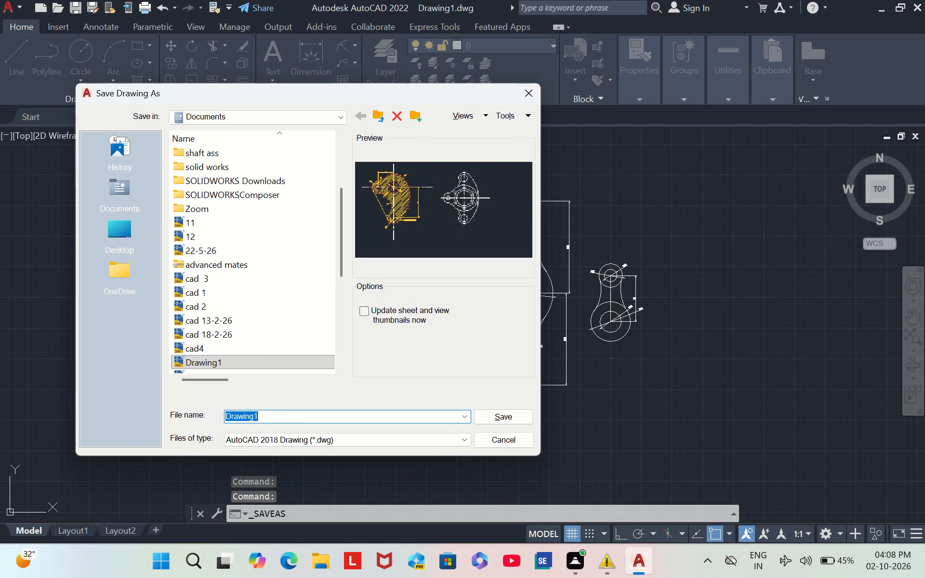
key("BackSpace")
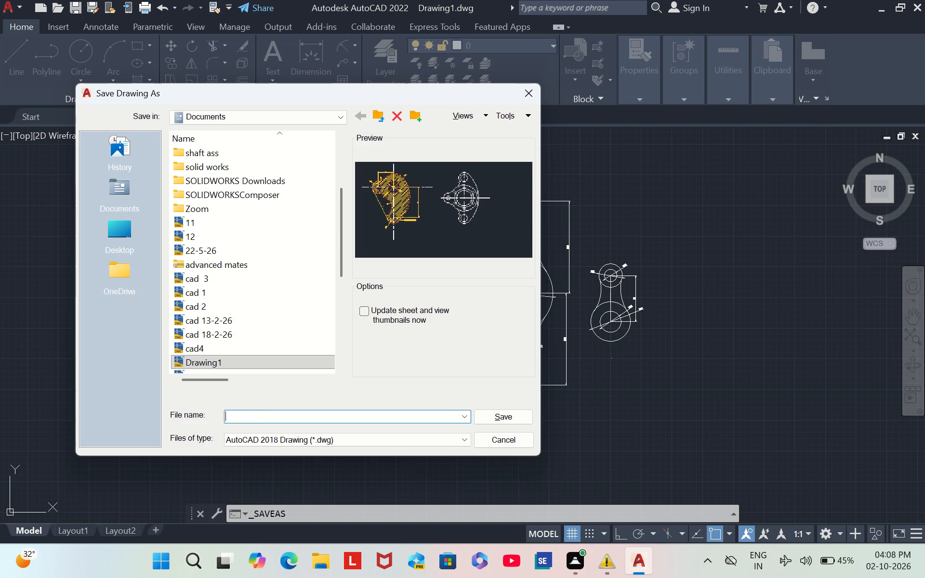
type("si")
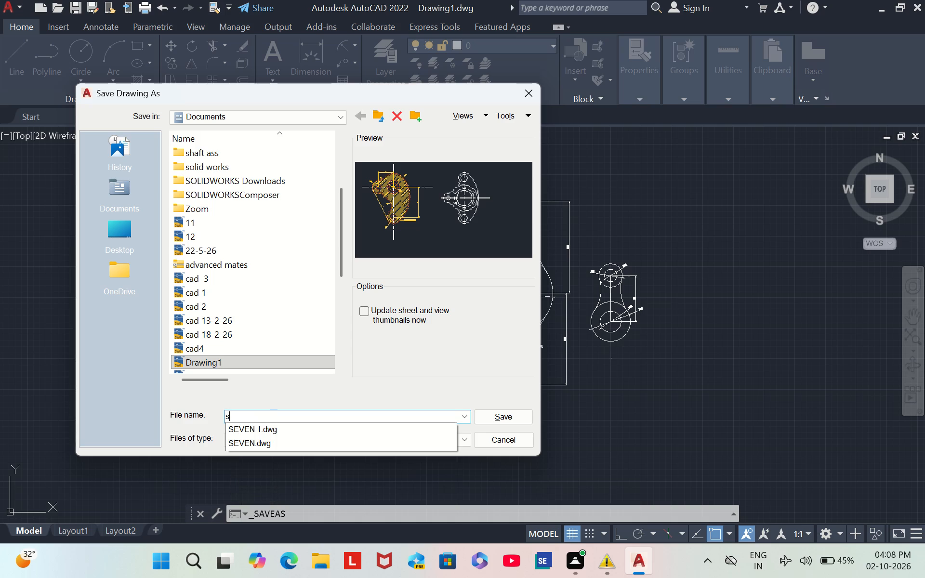
type("xtee")
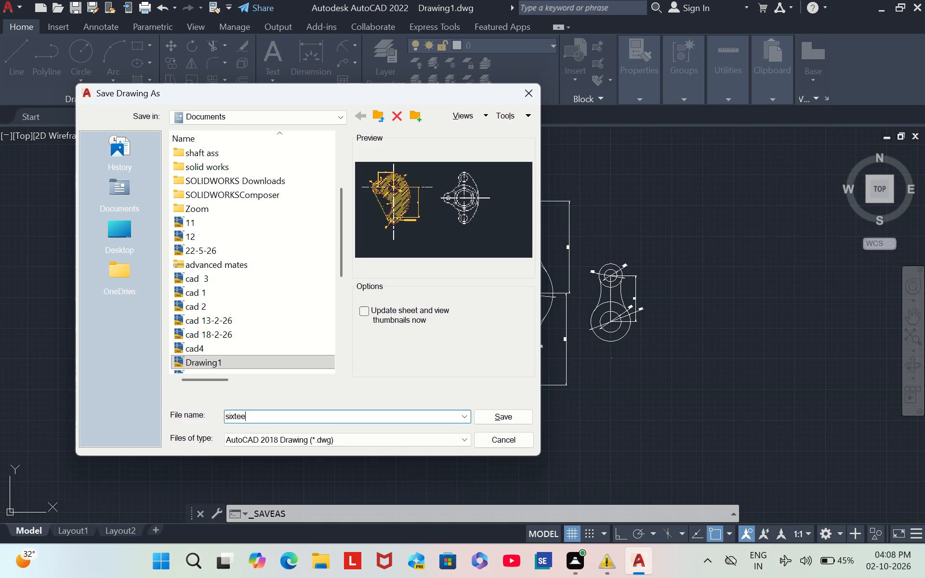
key("n")
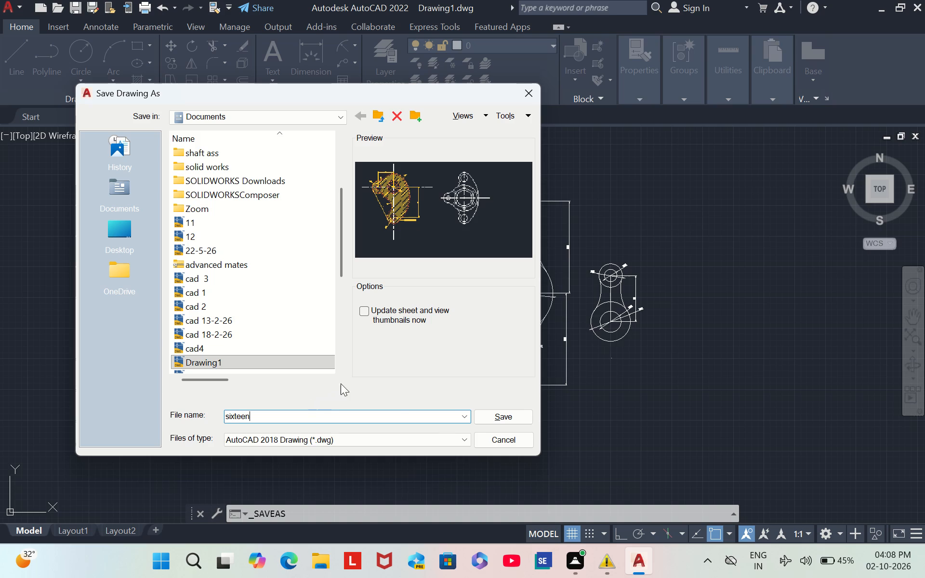
left_click(488, 422)
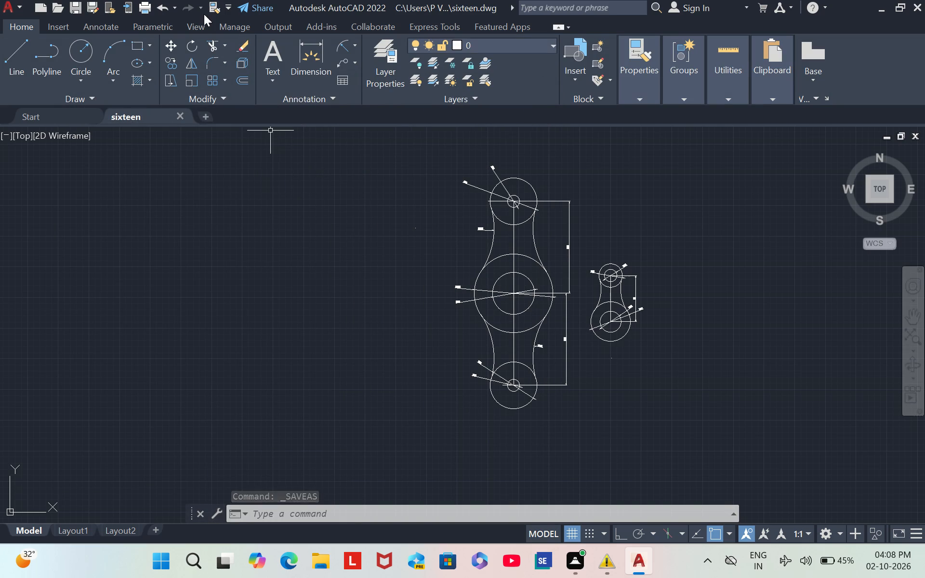
Start a plot of the model and choose DWG To PDF.pc3 as the plotter.
left_click(145, 13)
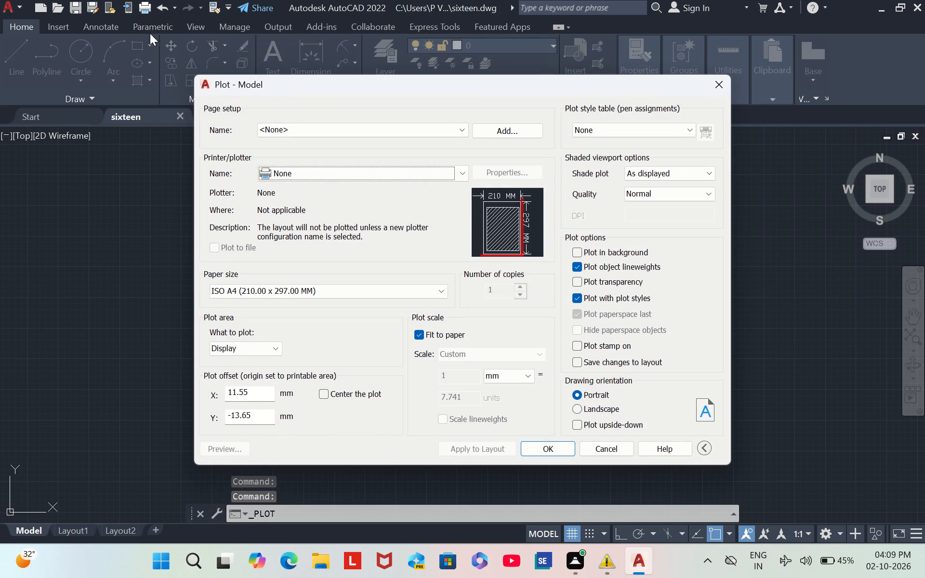
left_click(303, 173)
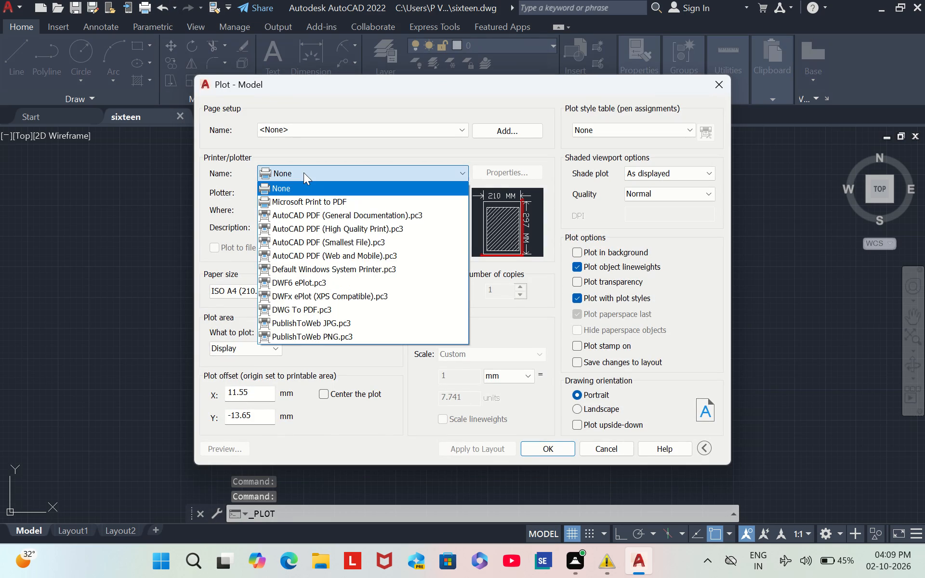
left_click(317, 303)
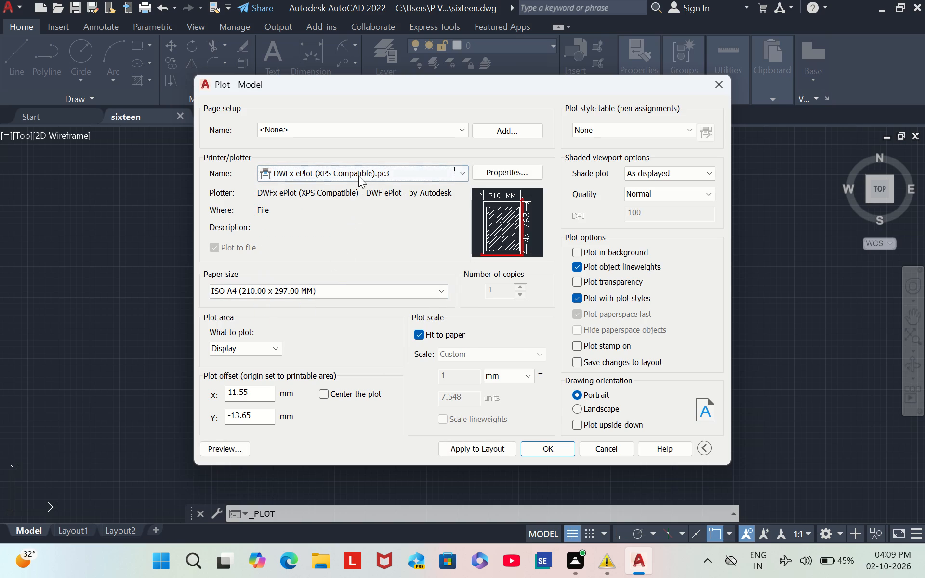
left_click(359, 174)
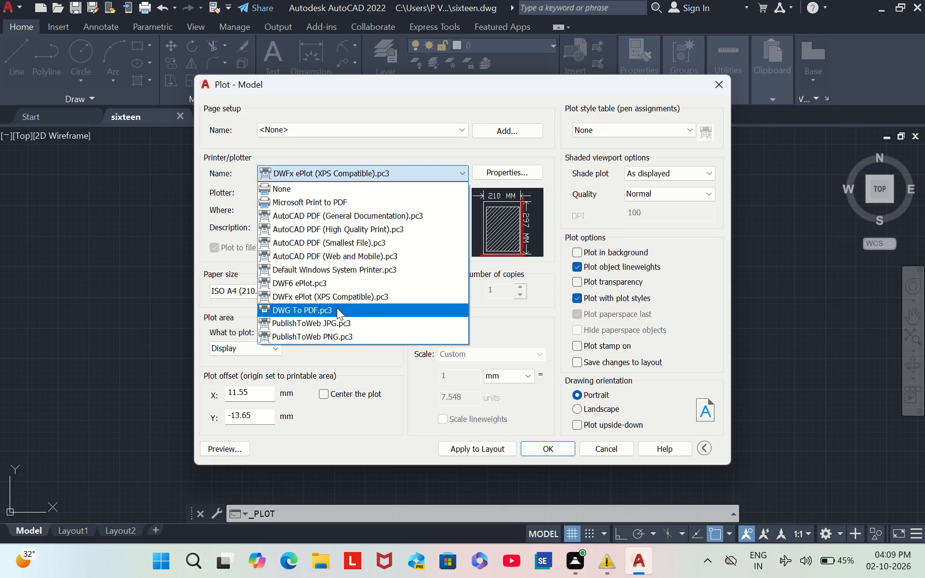
left_click(338, 307)
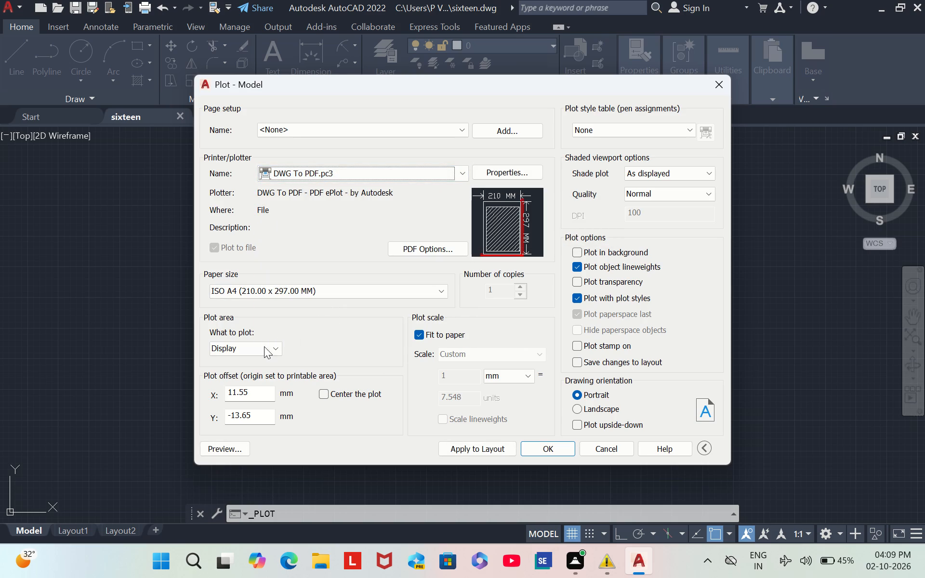
Set the plot area to a window enclosing only the larger link and its dimensions, in landscape orientation.
left_click(256, 351)
left_click(243, 390)
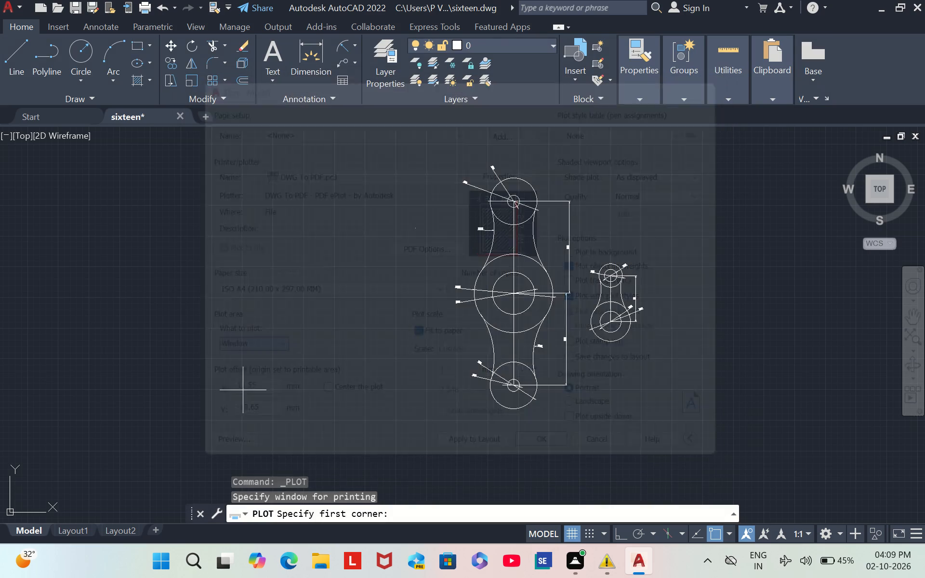
double_click(383, 148)
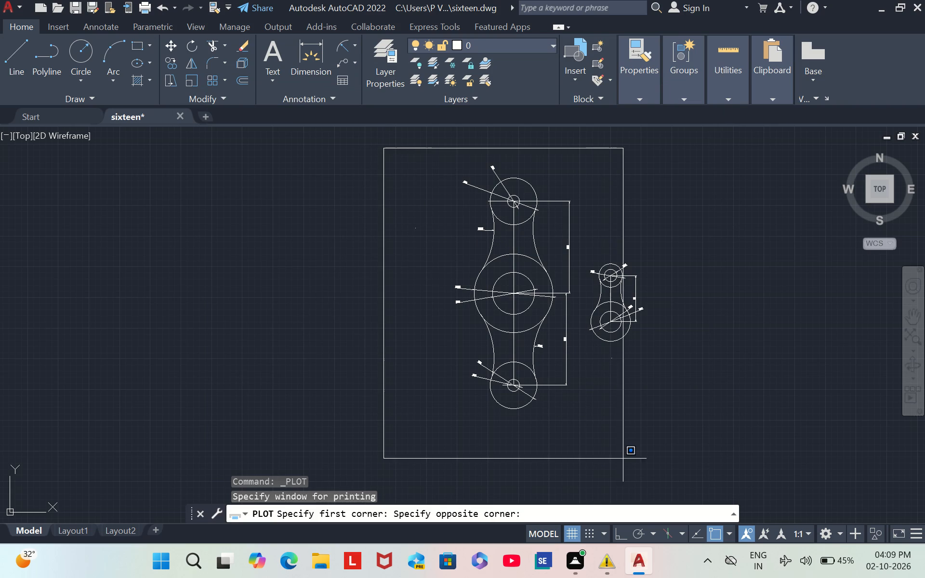
left_click(580, 418)
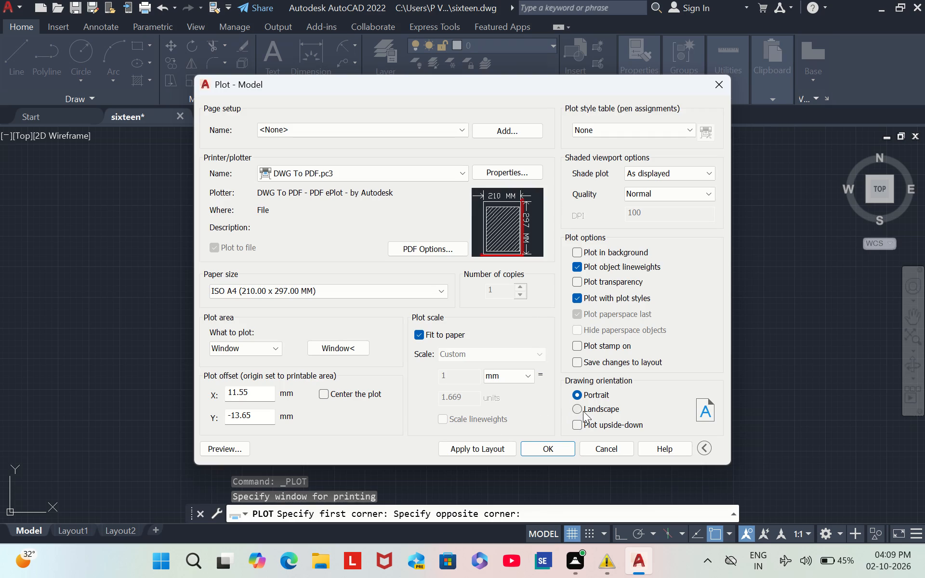
left_click(578, 411)
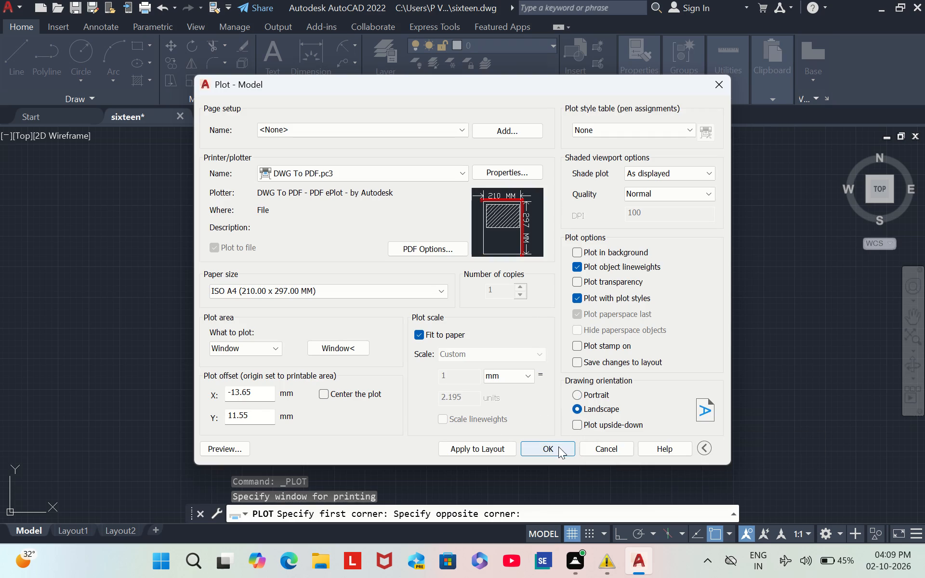
Plot the larger link to sixteen-Model.pdf in the Documents folder and close the opened PDF.
left_click(558, 447)
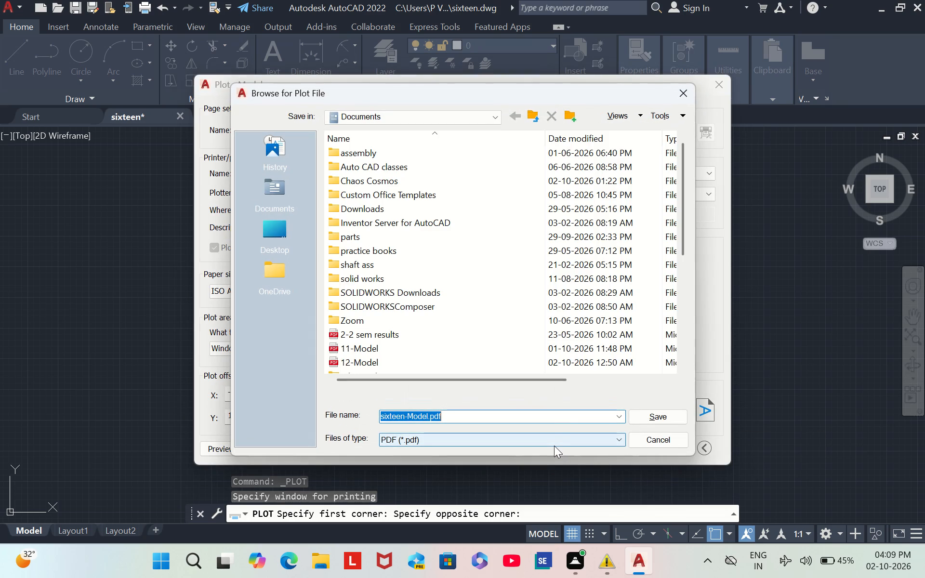
left_click(653, 423)
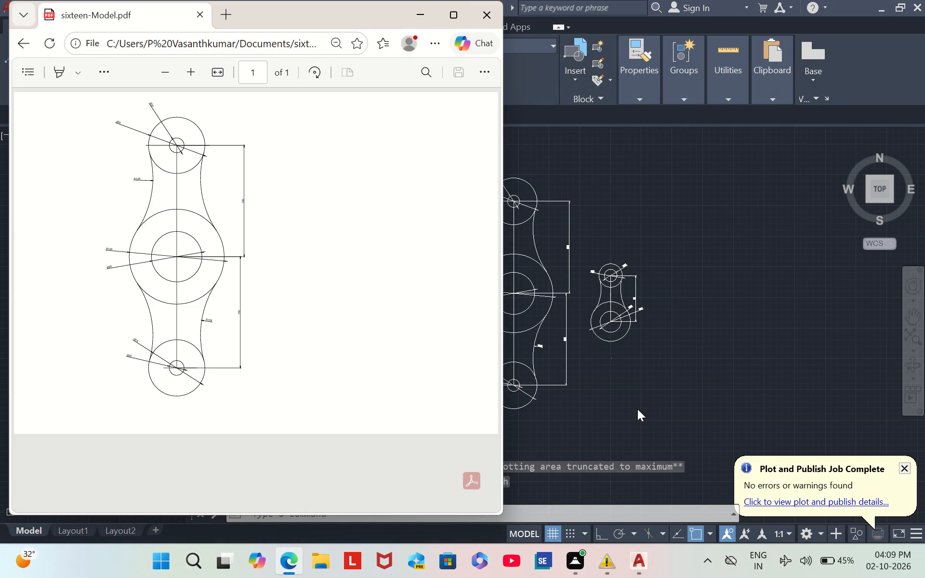
left_click(499, 20)
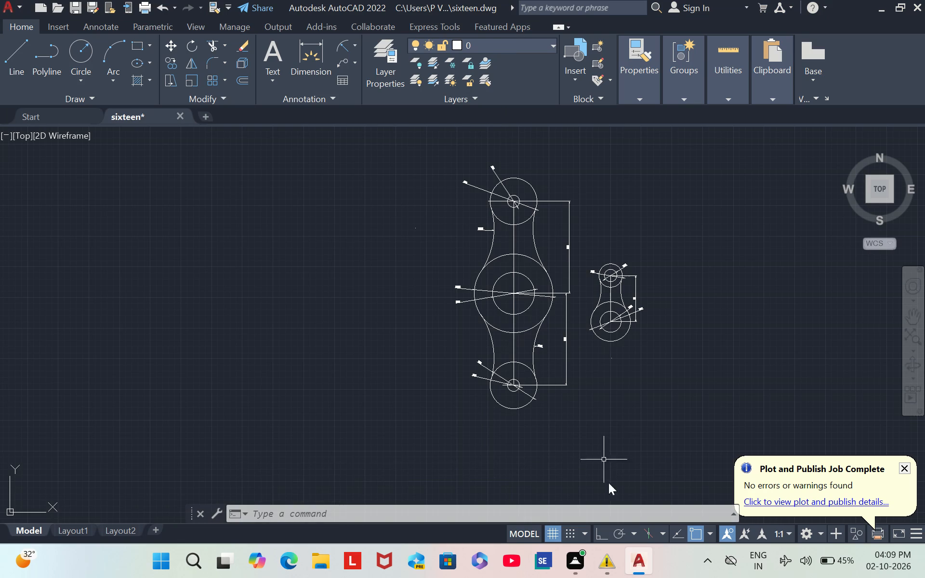
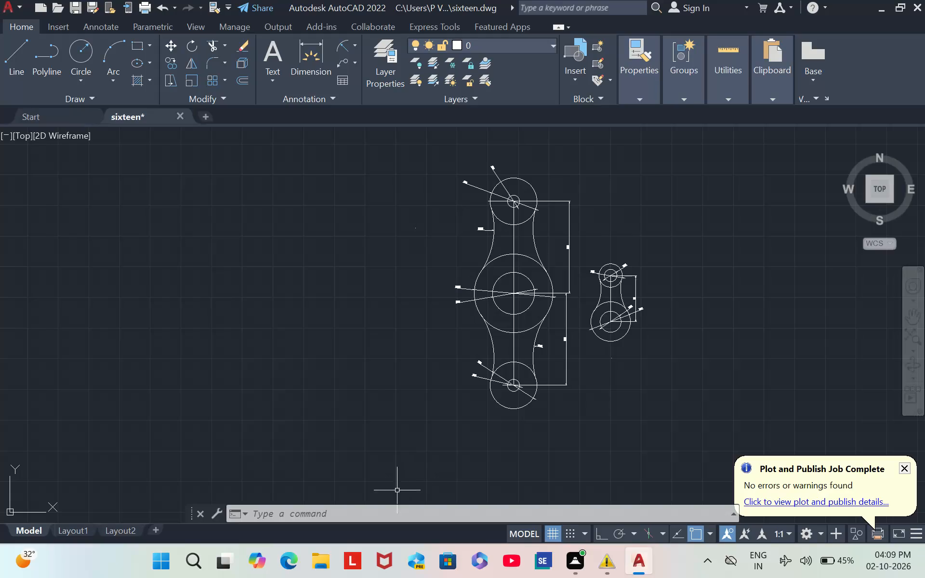
Query the LOGINNAME system variable.
left_click(322, 509)
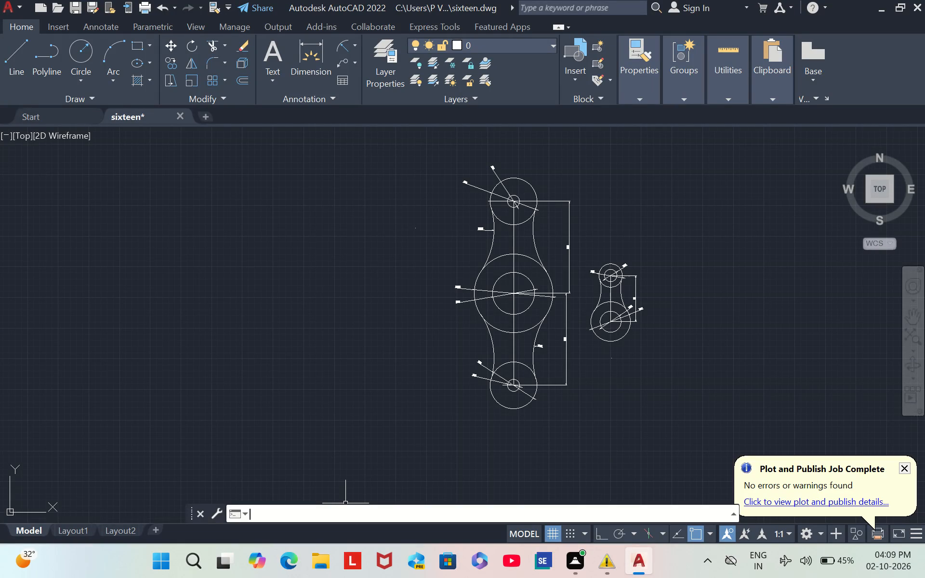
type("lo")
type("gin")
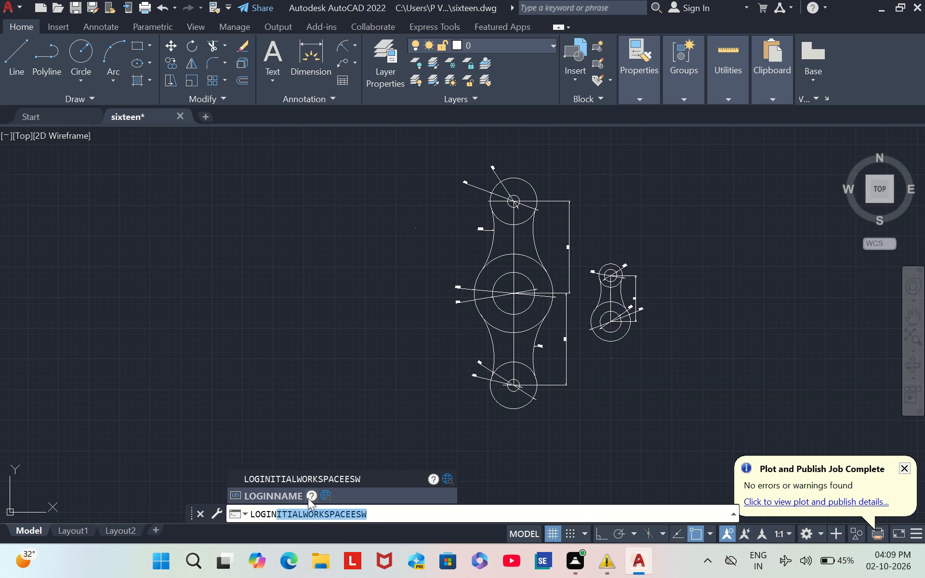
left_click(293, 493)
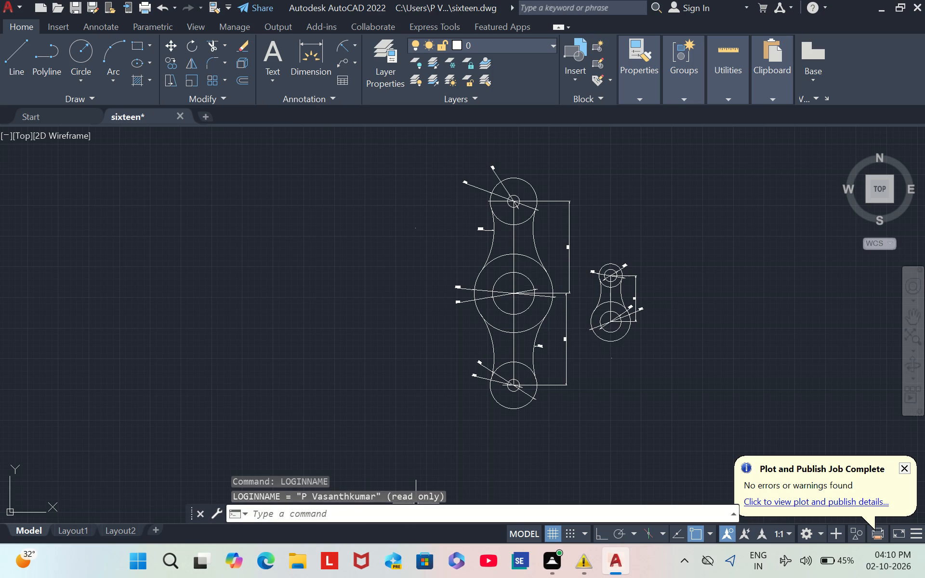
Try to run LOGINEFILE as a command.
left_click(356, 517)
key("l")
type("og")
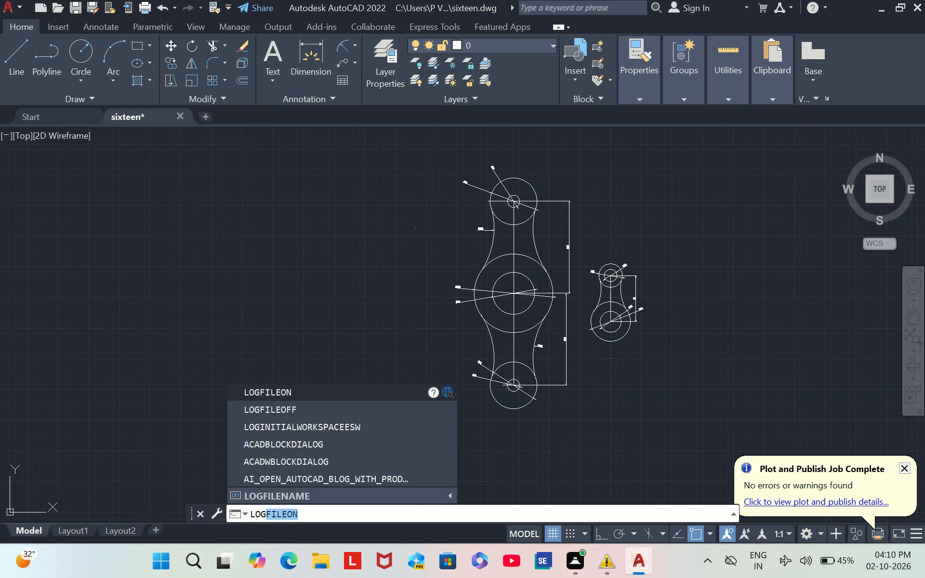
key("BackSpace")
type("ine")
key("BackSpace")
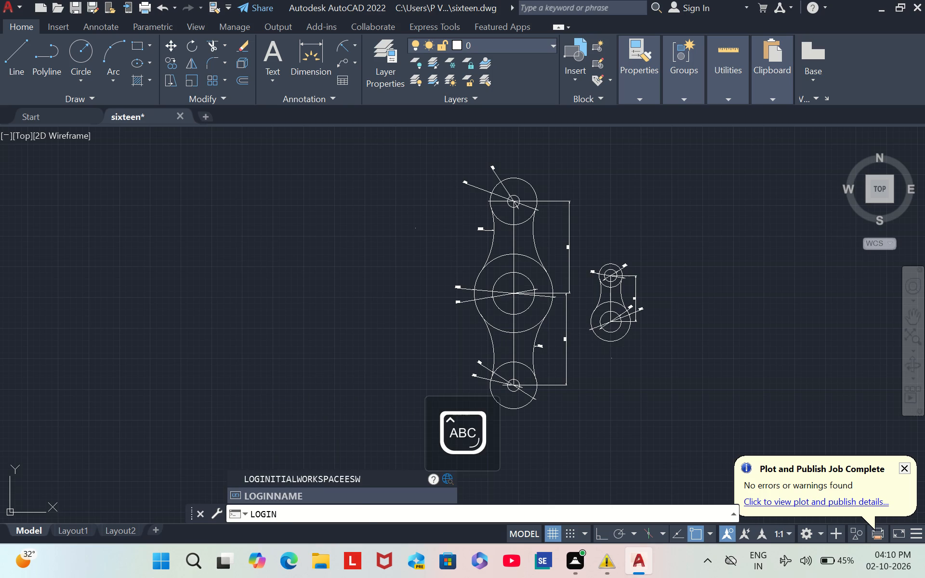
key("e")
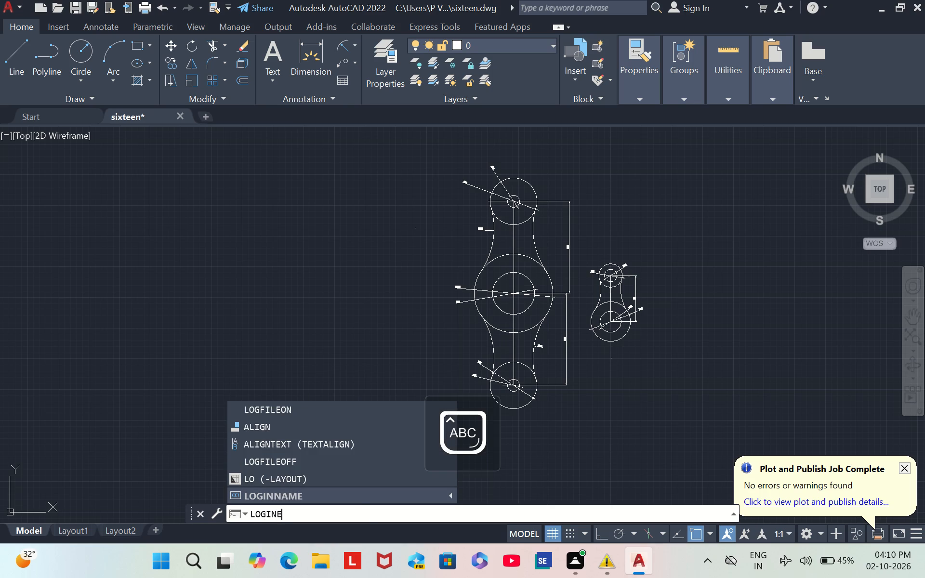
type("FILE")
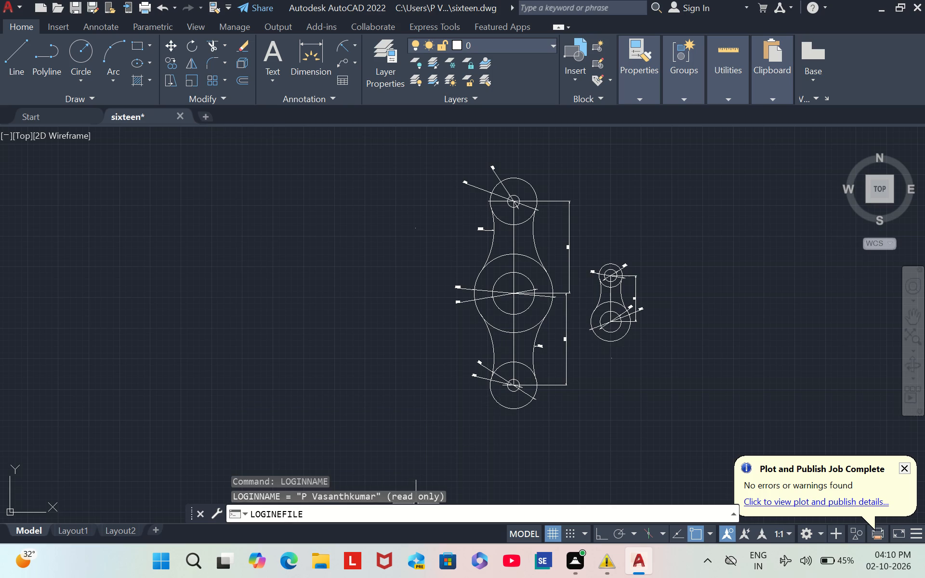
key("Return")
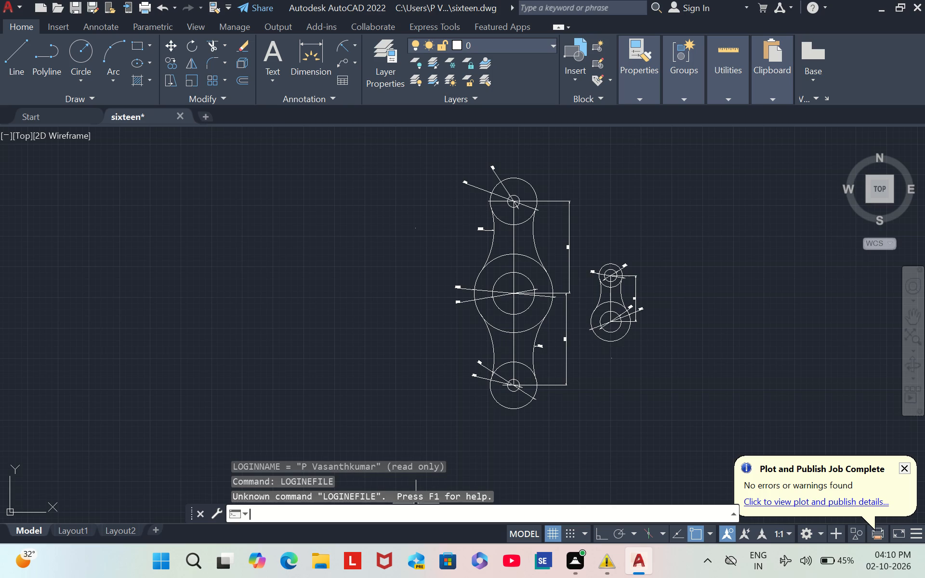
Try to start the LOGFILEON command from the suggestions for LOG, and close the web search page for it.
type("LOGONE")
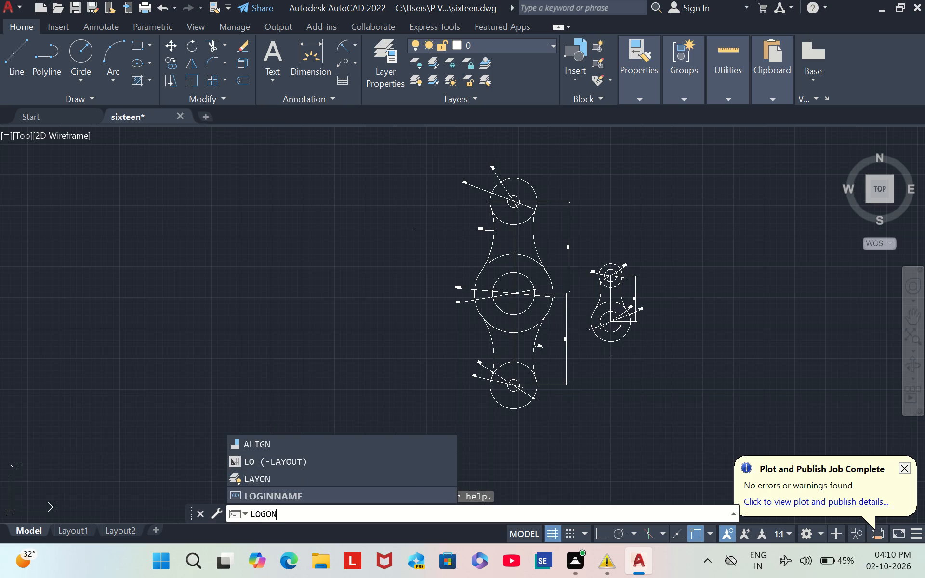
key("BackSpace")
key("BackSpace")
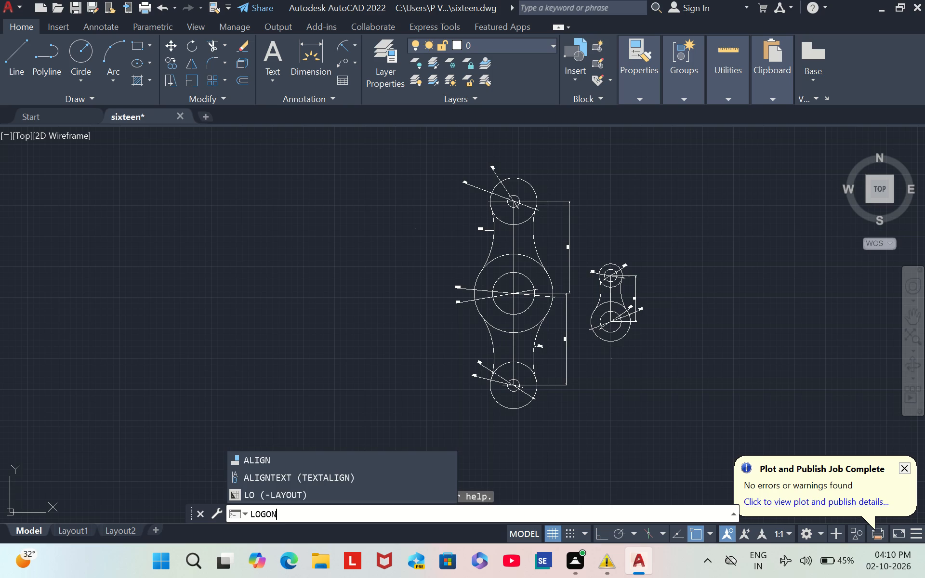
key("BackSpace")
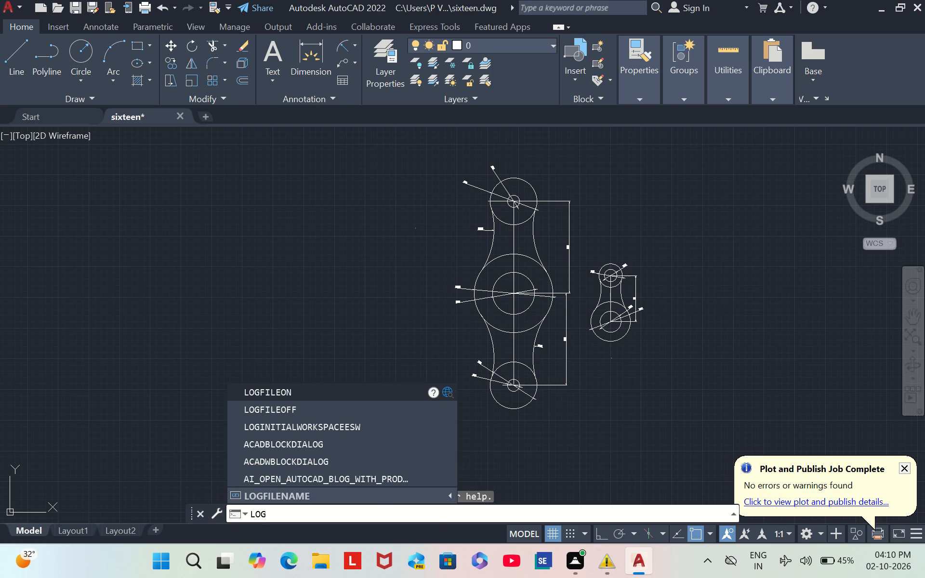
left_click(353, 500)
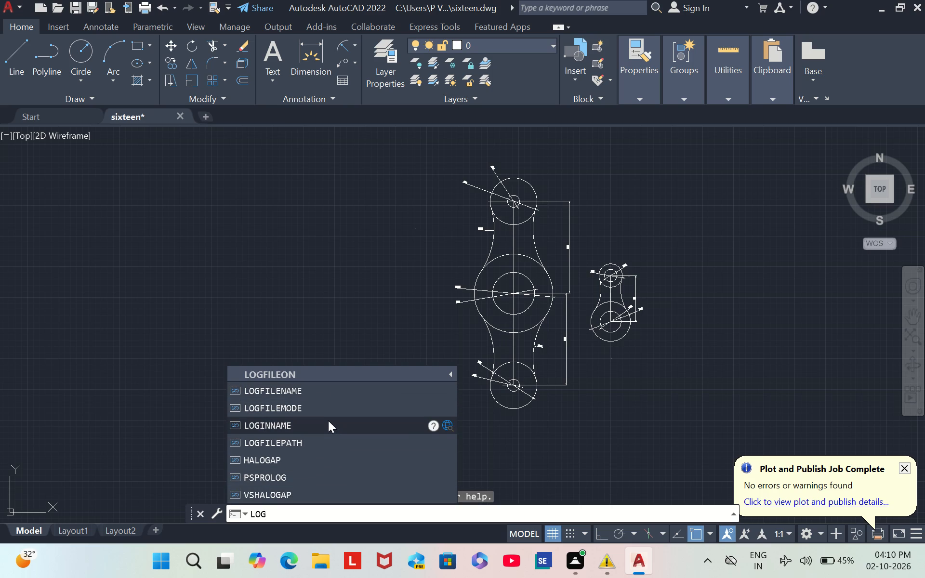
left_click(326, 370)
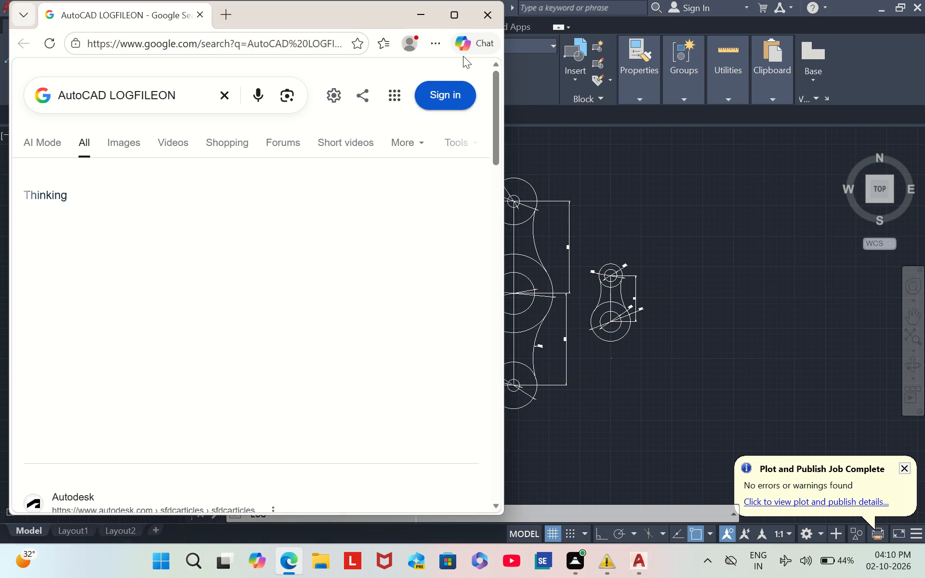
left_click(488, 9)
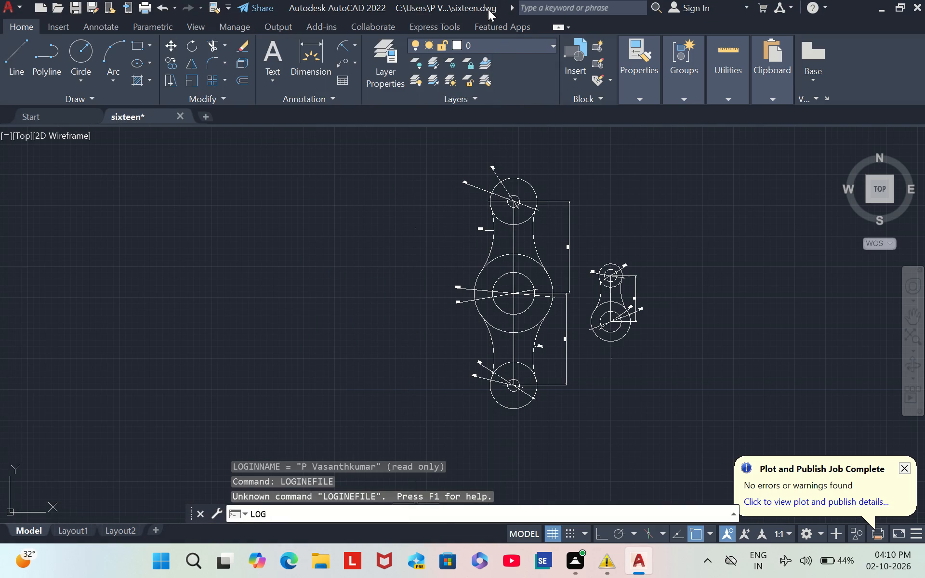
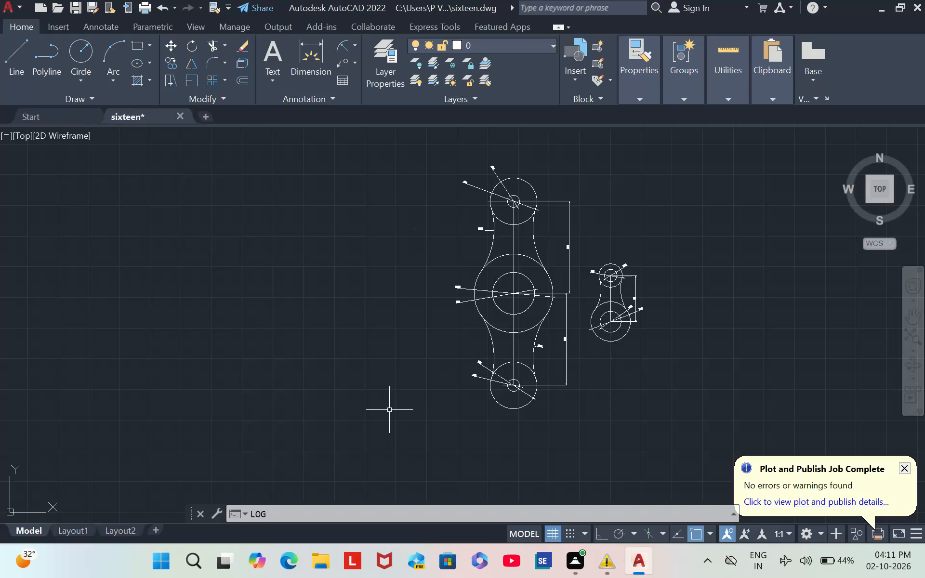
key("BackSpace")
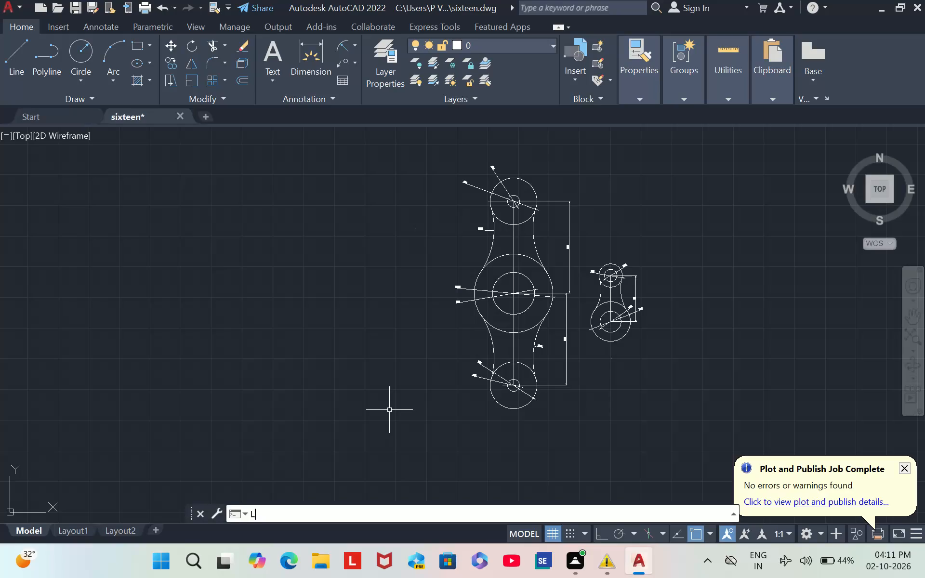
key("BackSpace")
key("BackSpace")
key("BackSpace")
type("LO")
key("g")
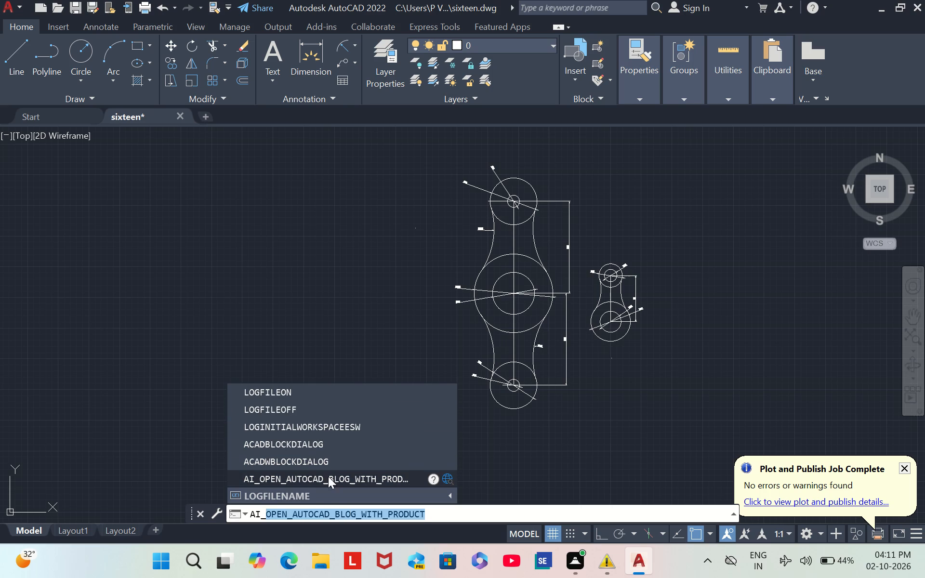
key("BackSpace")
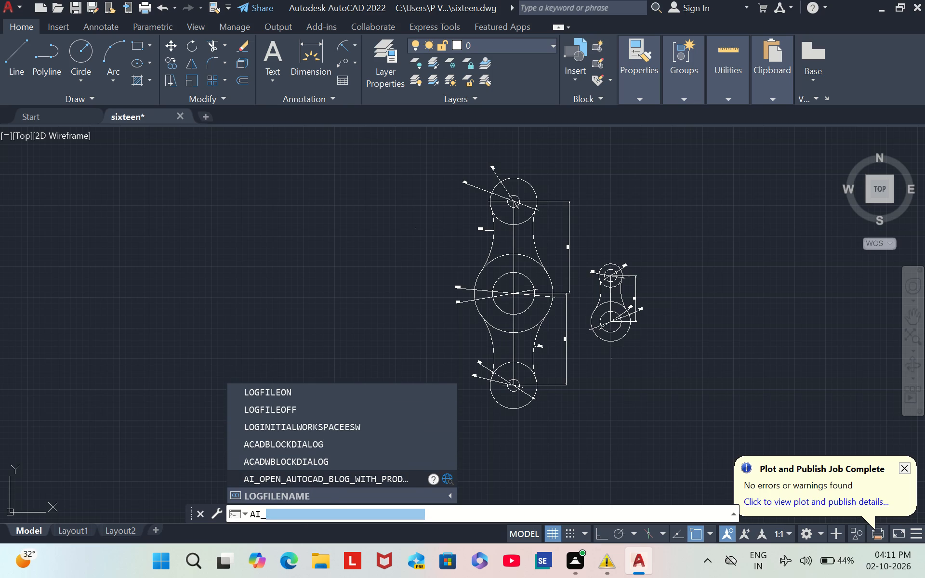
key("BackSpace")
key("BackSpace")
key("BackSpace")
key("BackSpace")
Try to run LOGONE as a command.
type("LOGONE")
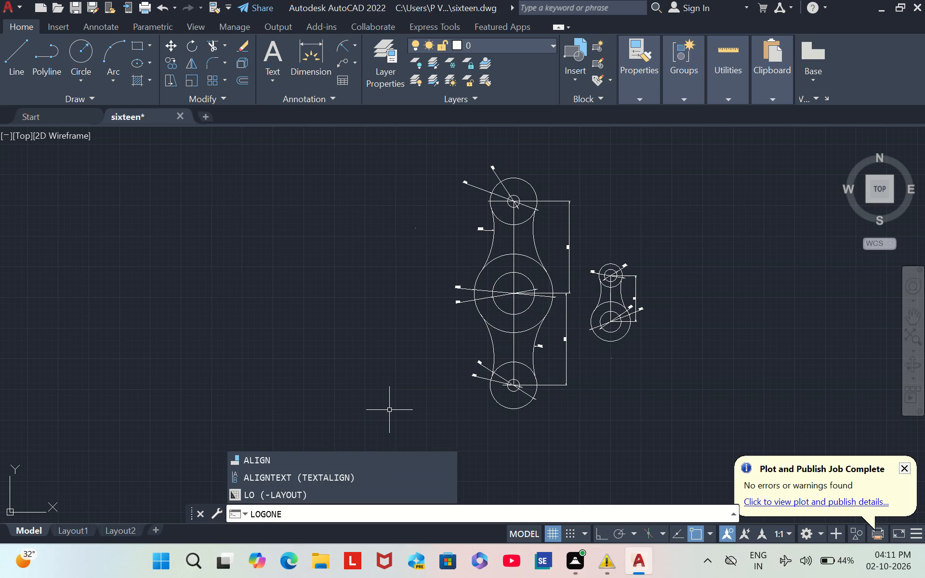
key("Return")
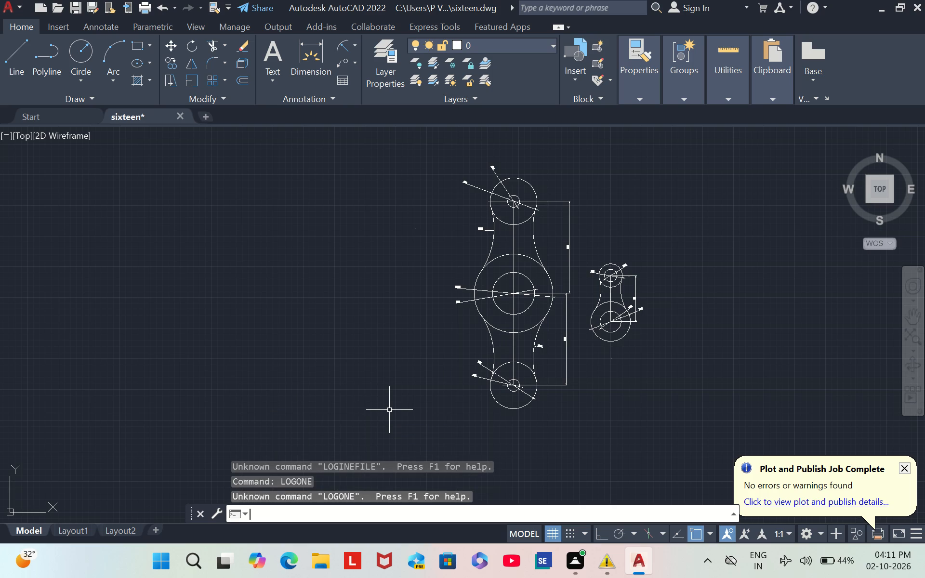
Bring up the program's Help home page and close it again.
key("F1")
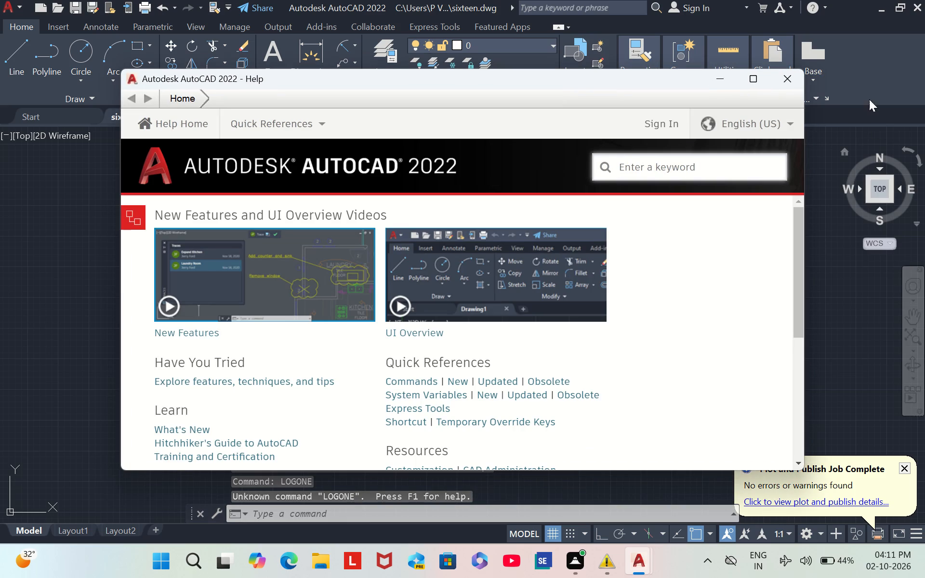
left_click(780, 80)
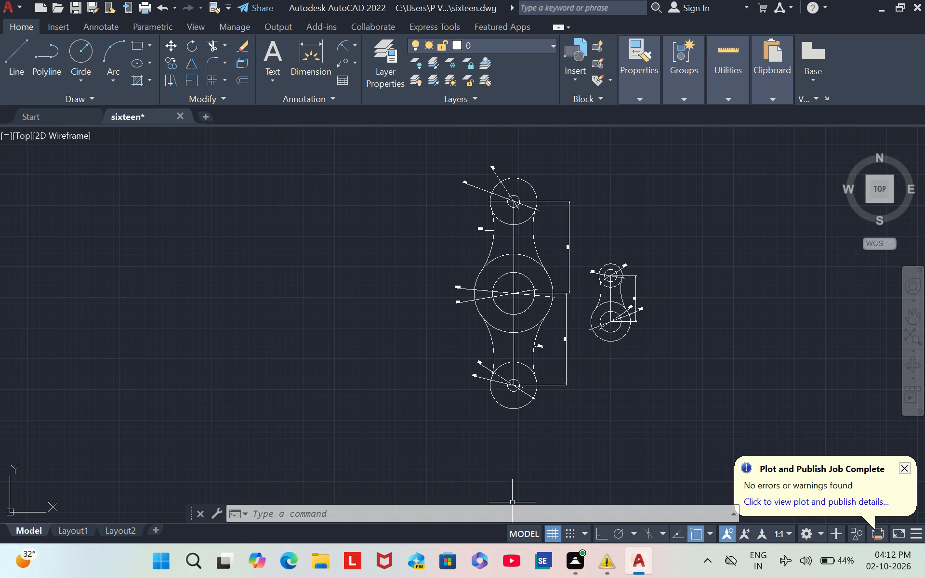
Turn on the log file by running the suggested LOGFILEON command.
type("LO")
key("g")
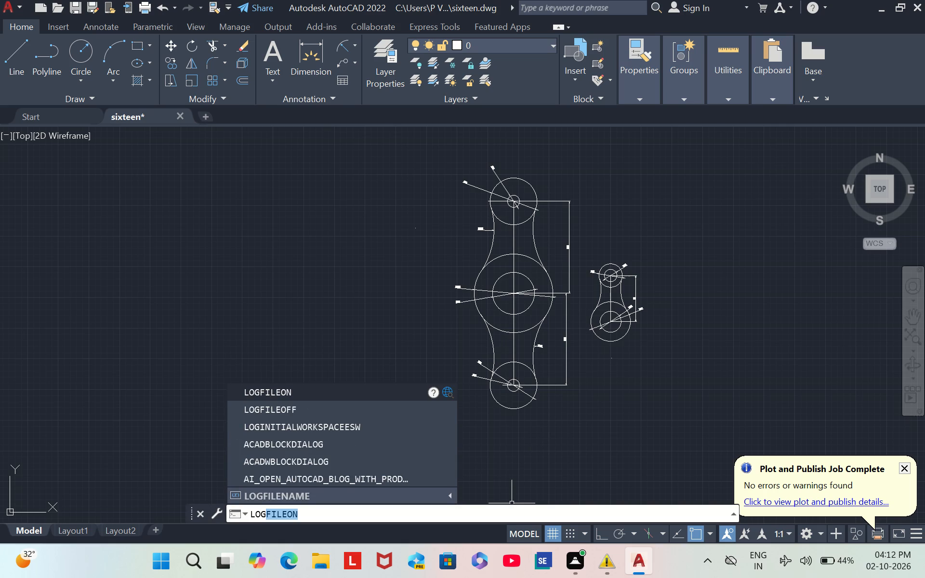
key("f")
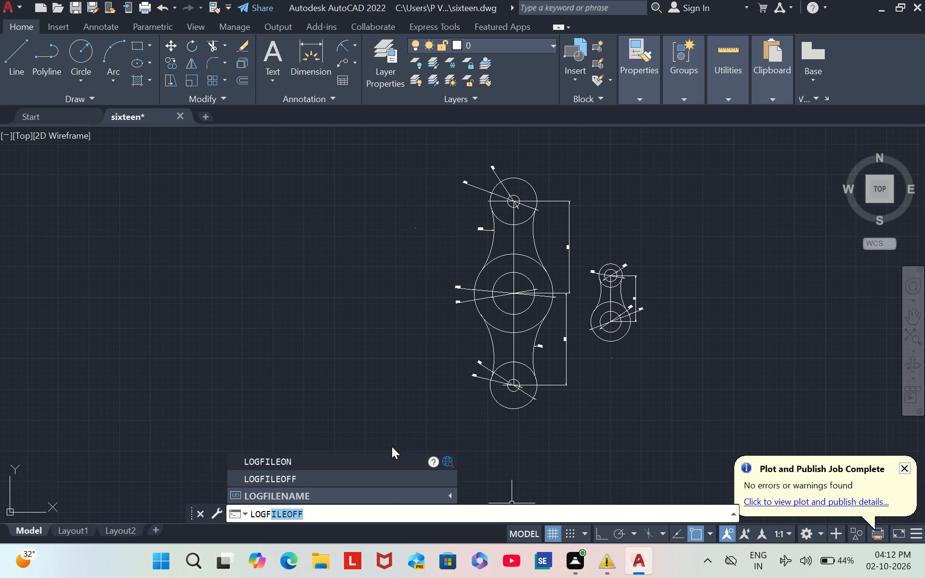
left_click(353, 463)
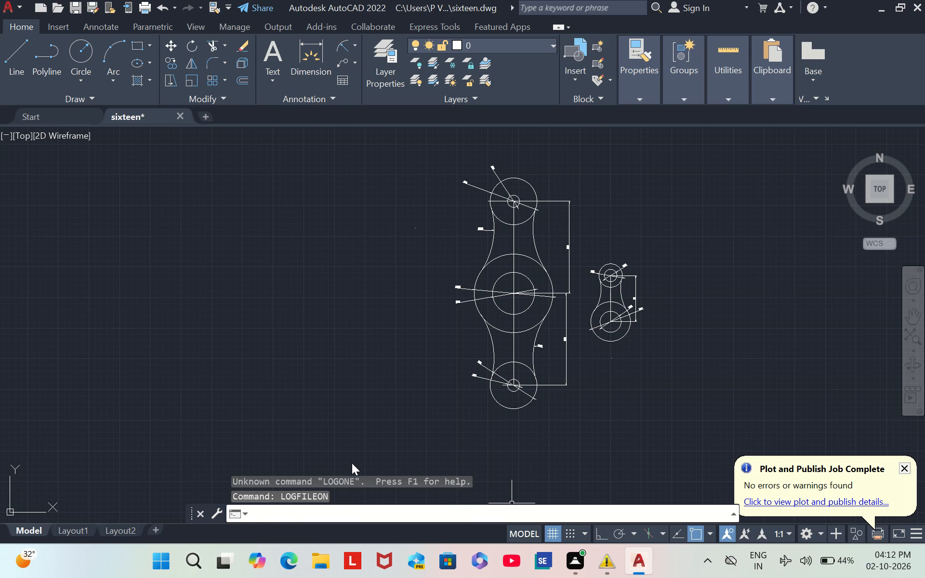